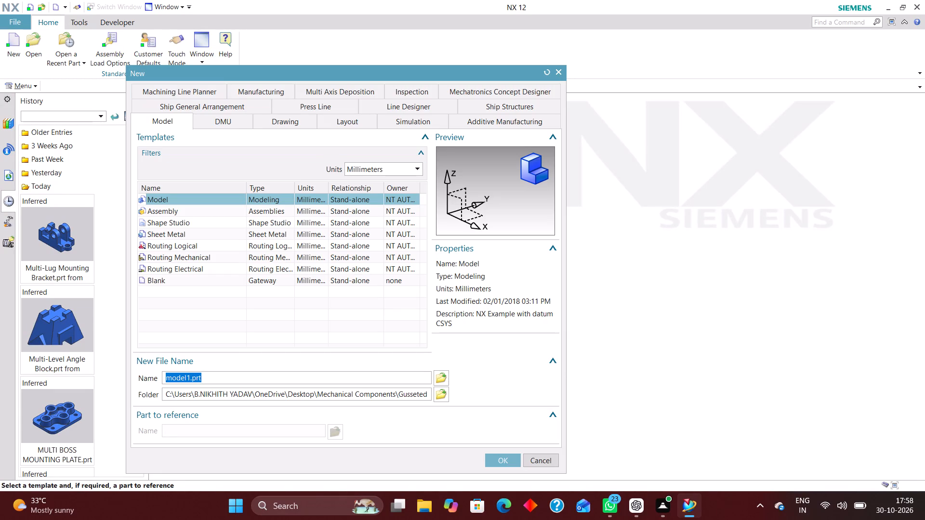
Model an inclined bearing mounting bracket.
Create a new millimetre Model part, model1.prt, in the Inclined Bearing Mounting Bracket folder under Mechanical Components.
left_click(441, 393)
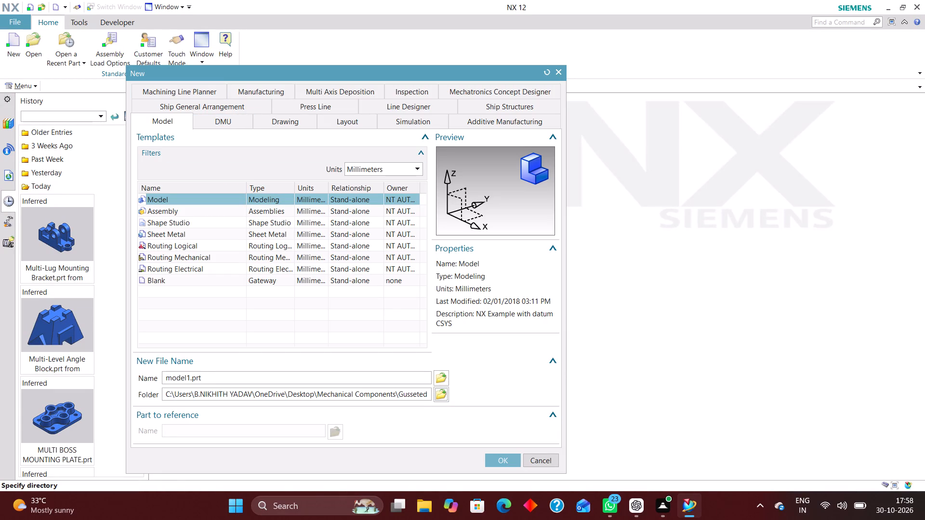
left_click(487, 173)
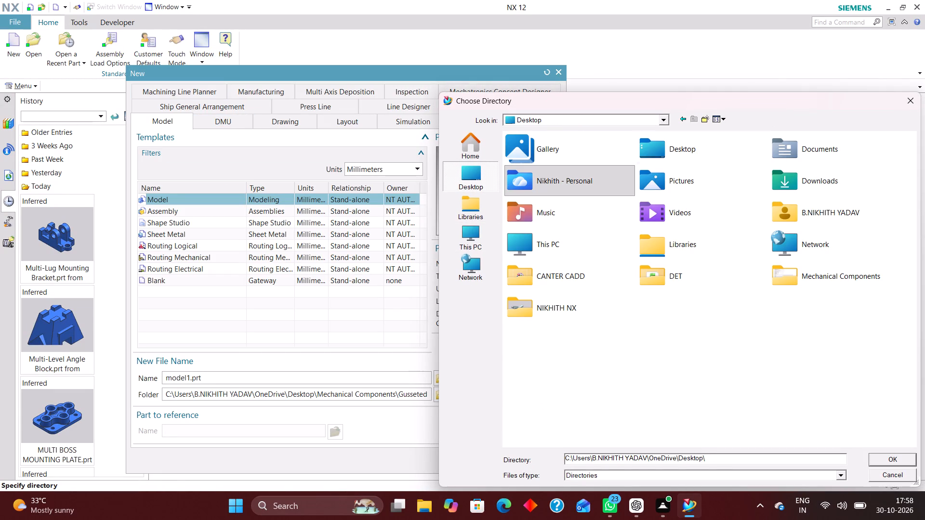
double_click(777, 273)
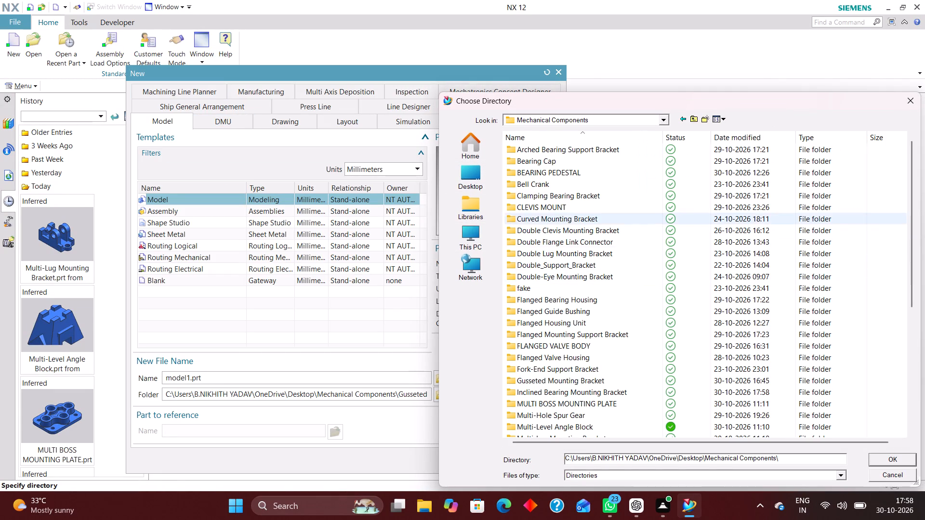
scroll(574, 218, "down", 13)
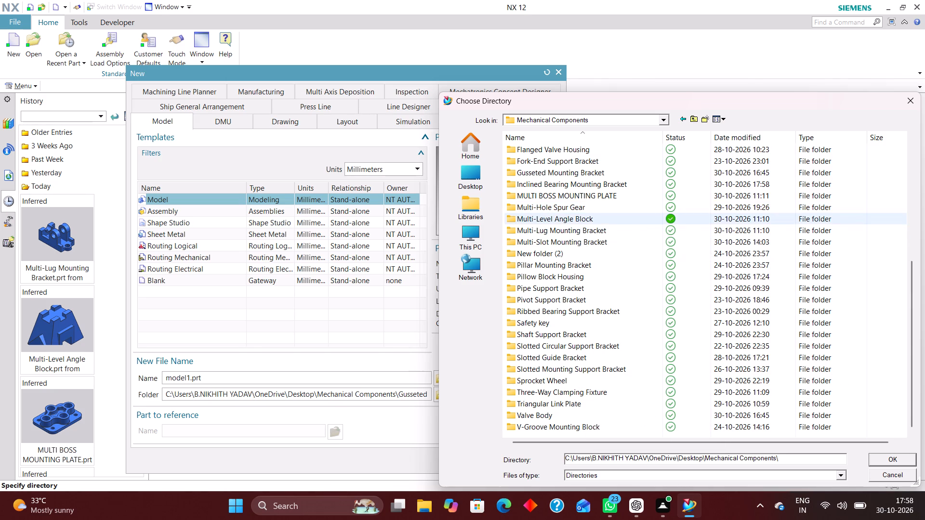
double_click(568, 183)
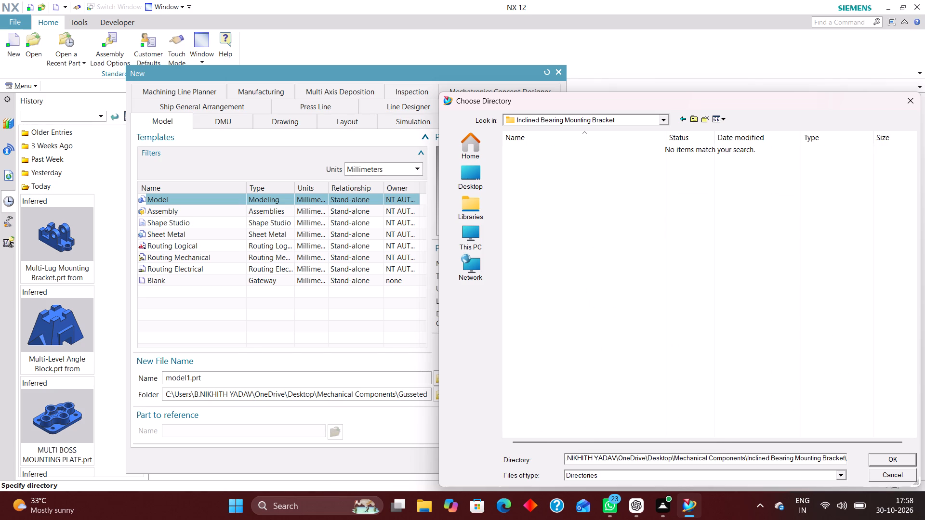
left_click(899, 460)
left_click(507, 462)
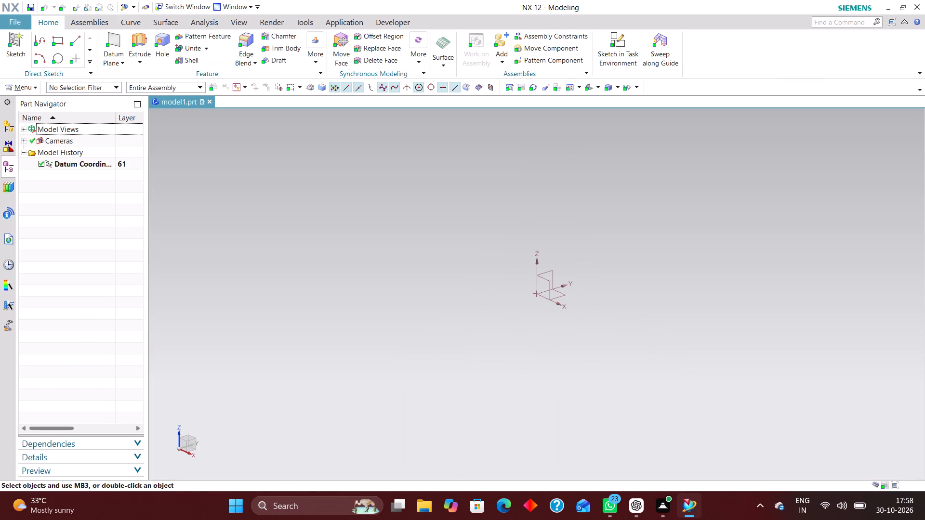
Review the sketch settings in the Sketch Preferences and accept them.
left_click(35, 89)
left_click(48, 206)
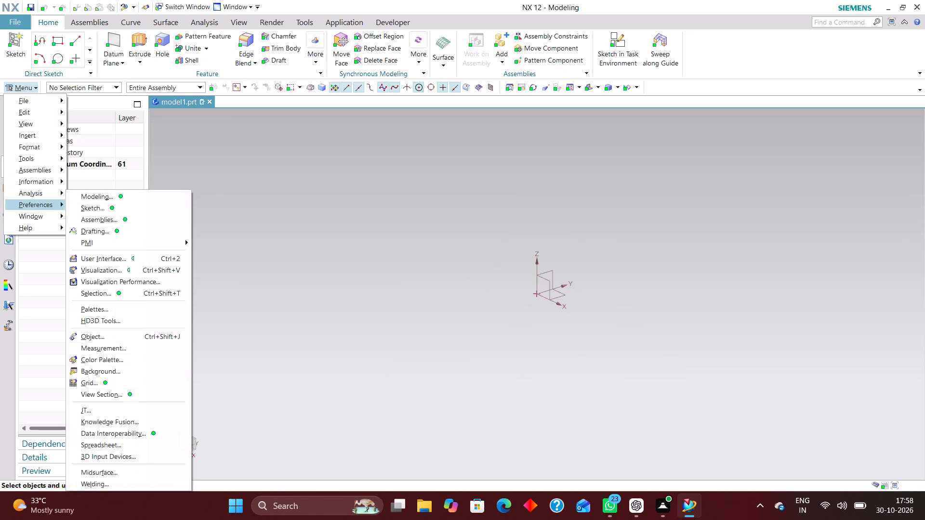
left_click(129, 209)
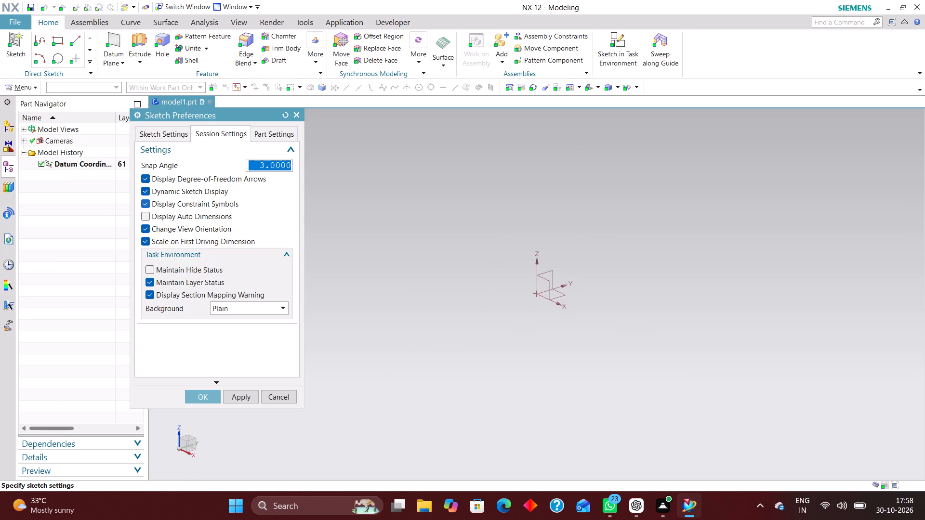
left_click(171, 133)
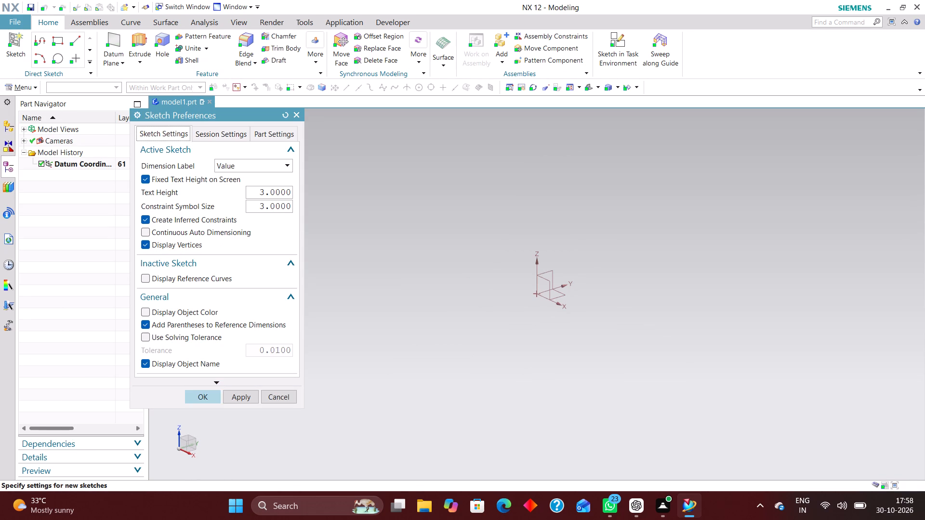
left_click(193, 394)
Start a sketch on the YZ plane and draw a rectangle about 223 mm wide and 46 mm high around the origin.
left_click(608, 40)
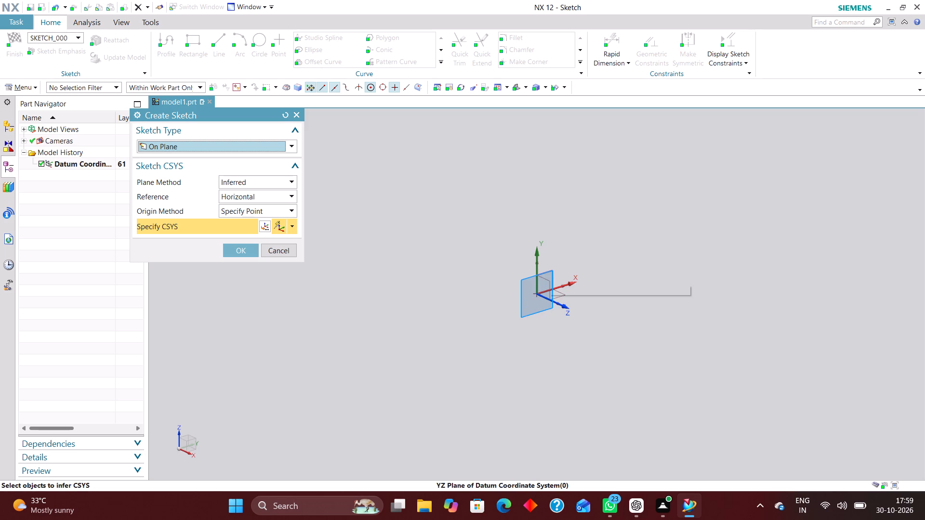
left_click(549, 270)
left_click(236, 250)
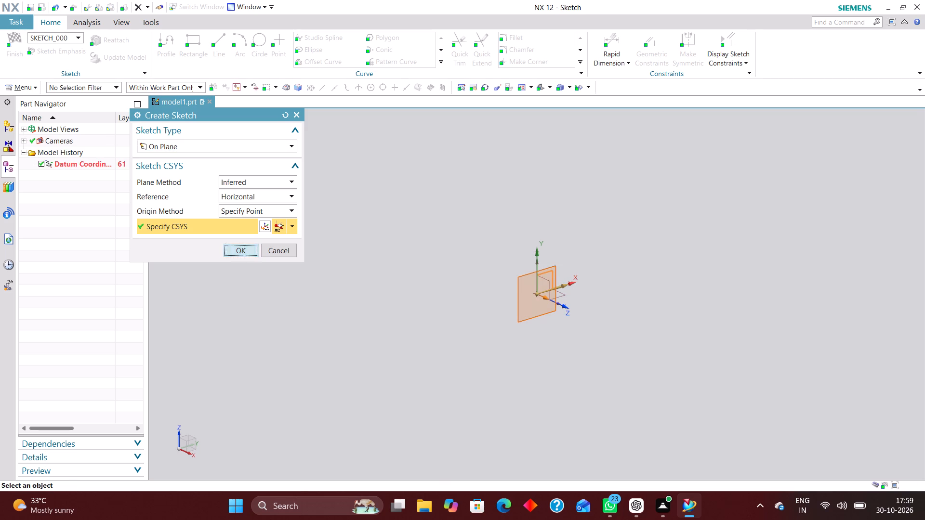
left_click(194, 39)
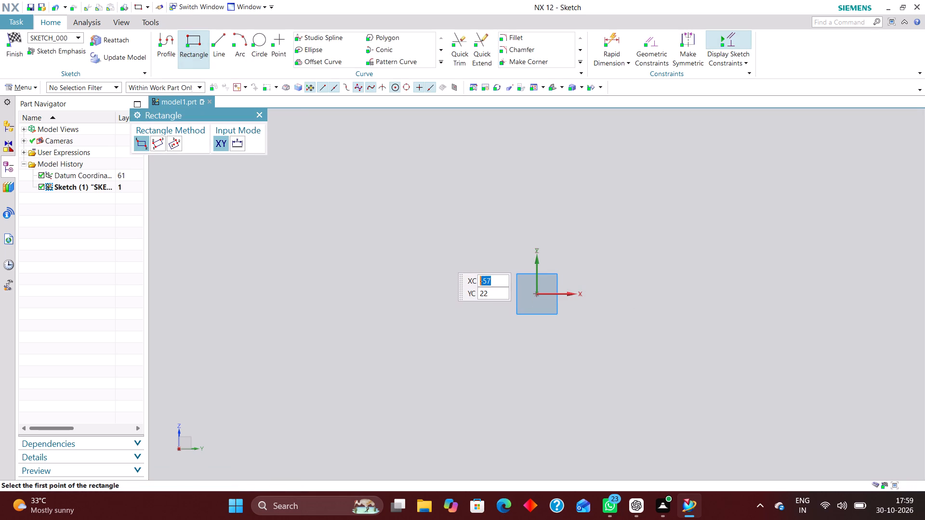
left_click(372, 232)
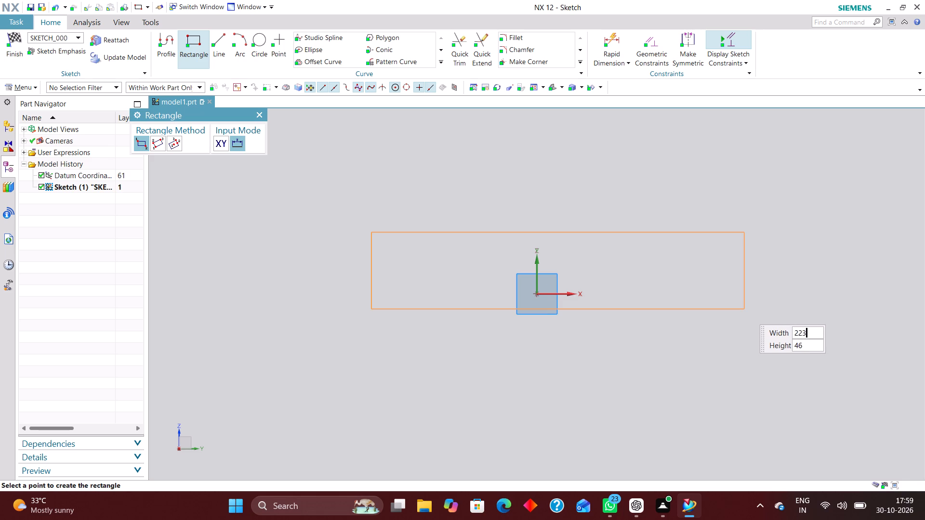
left_click(745, 308)
Constrain the midpoint of the rectangle's top edge to the vertical axis and align its bottom edge with the horizontal axis.
left_click(666, 45)
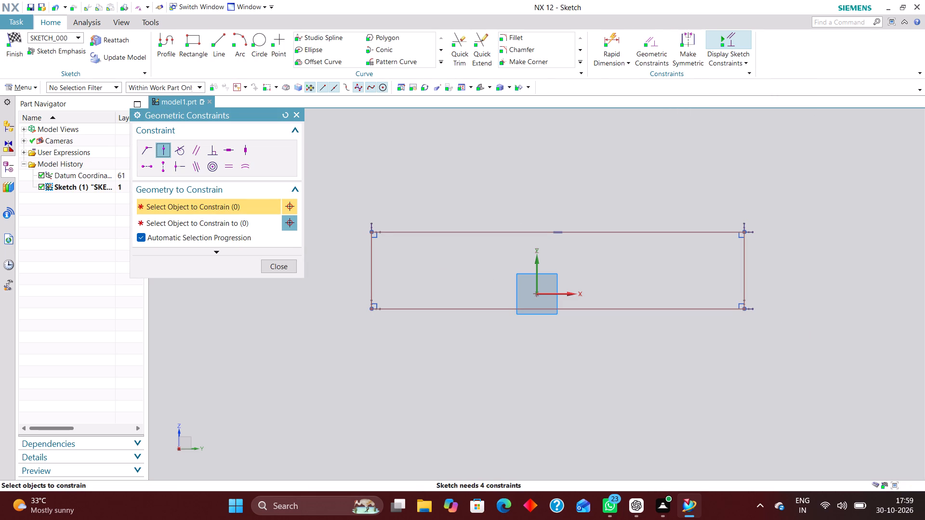
left_click(557, 231)
left_click(535, 261)
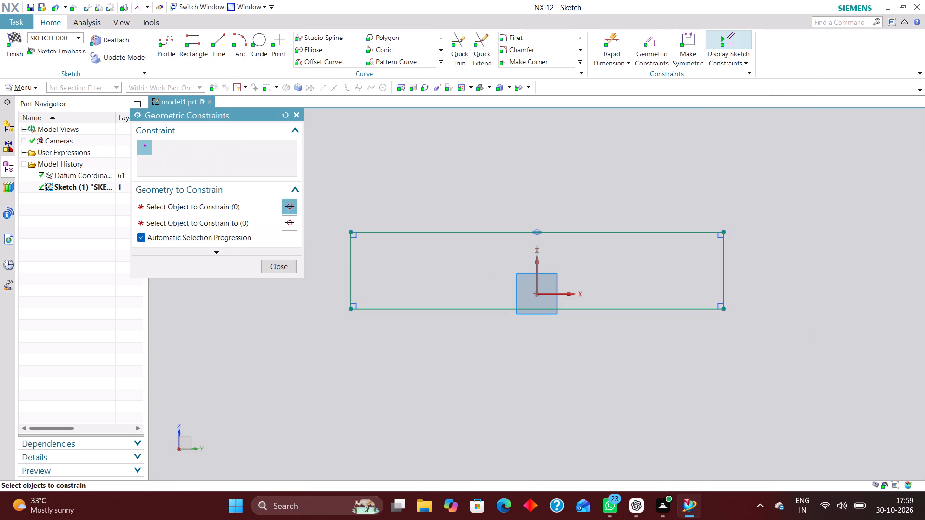
left_click(539, 312)
left_click(564, 290)
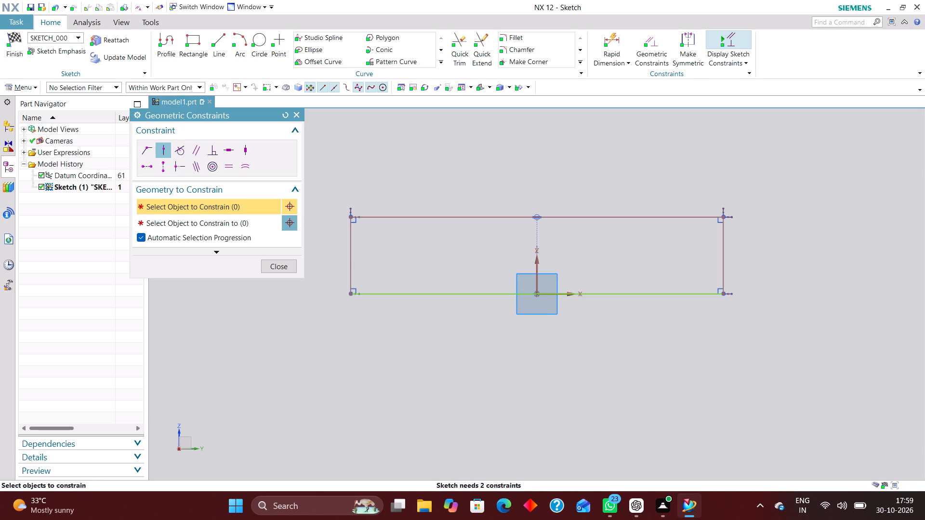
left_click(282, 262)
Dimension the rectangle's width as 180 mm along its bottom edge.
left_click(619, 36)
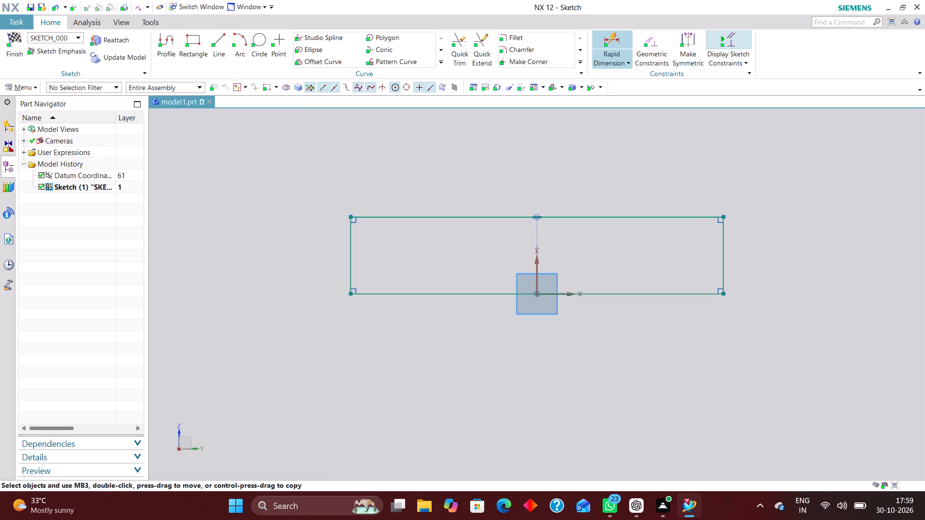
left_click(627, 292)
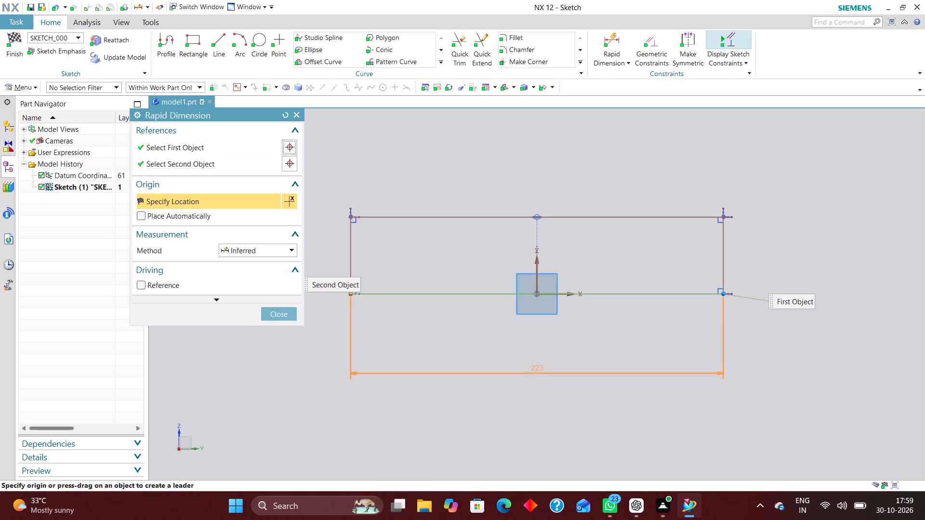
left_click(544, 368)
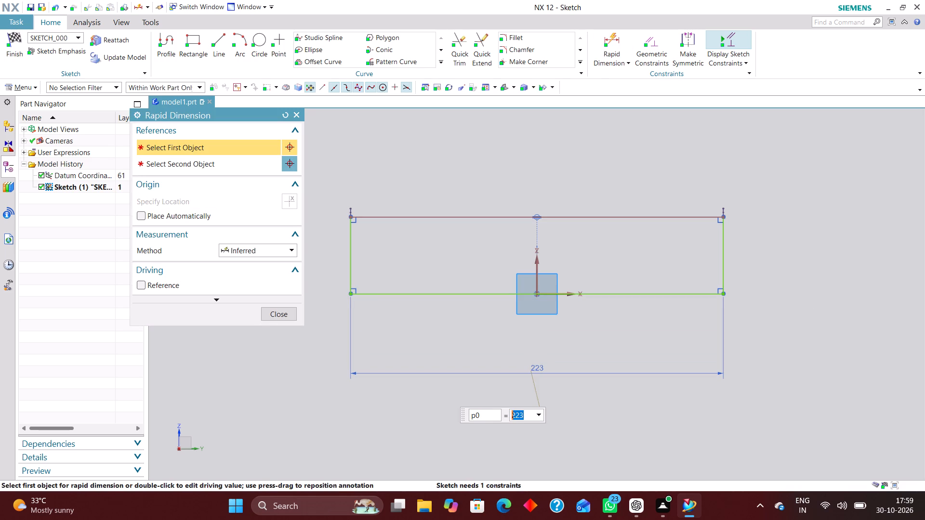
type("18")
key("0")
key("Return")
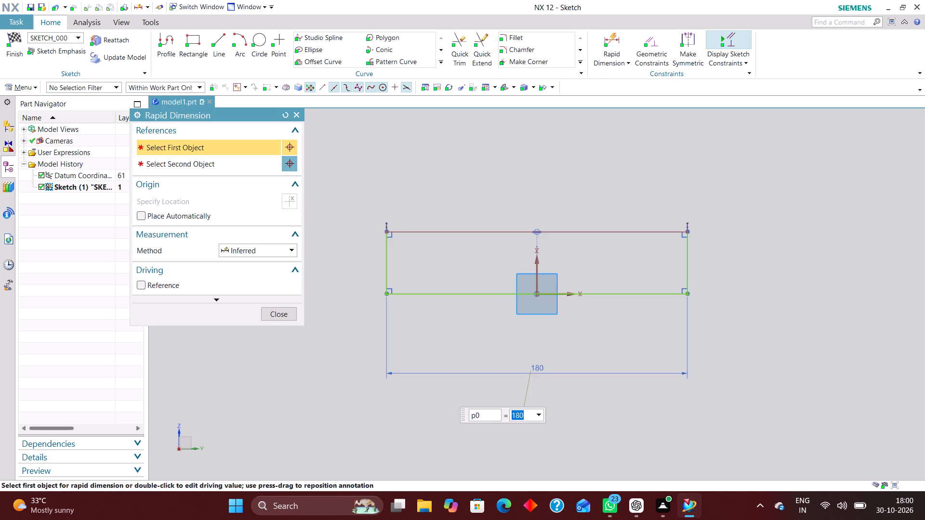
left_click(286, 319)
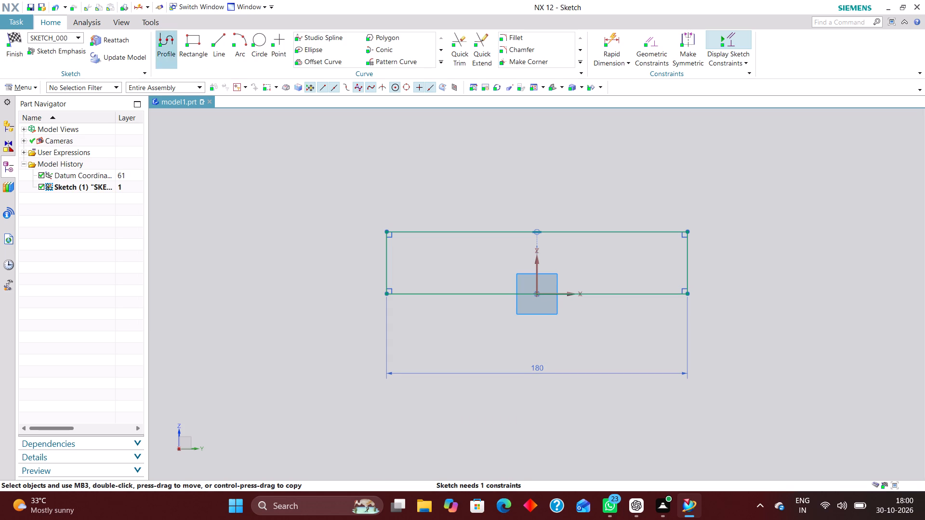
Dimension the rectangle's height as 22 mm and finish the sketch.
left_click(613, 40)
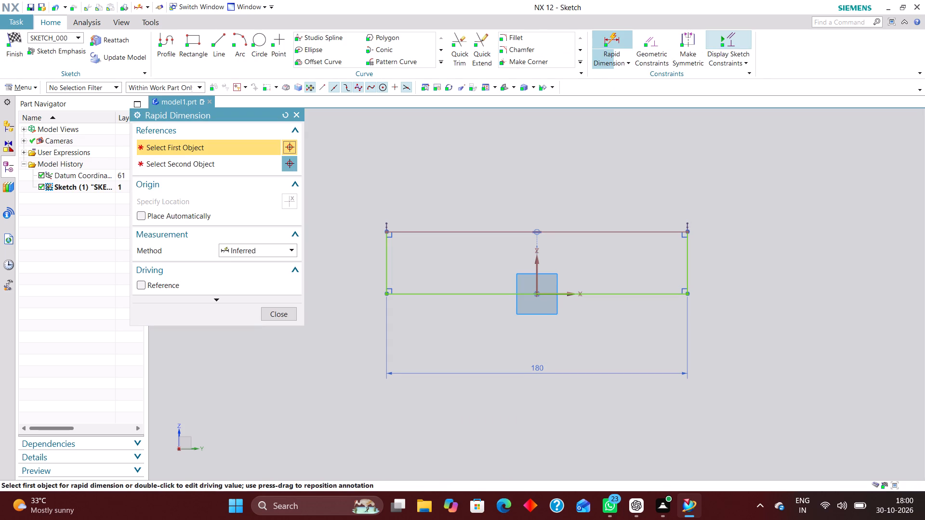
left_click(689, 283)
left_click(760, 264)
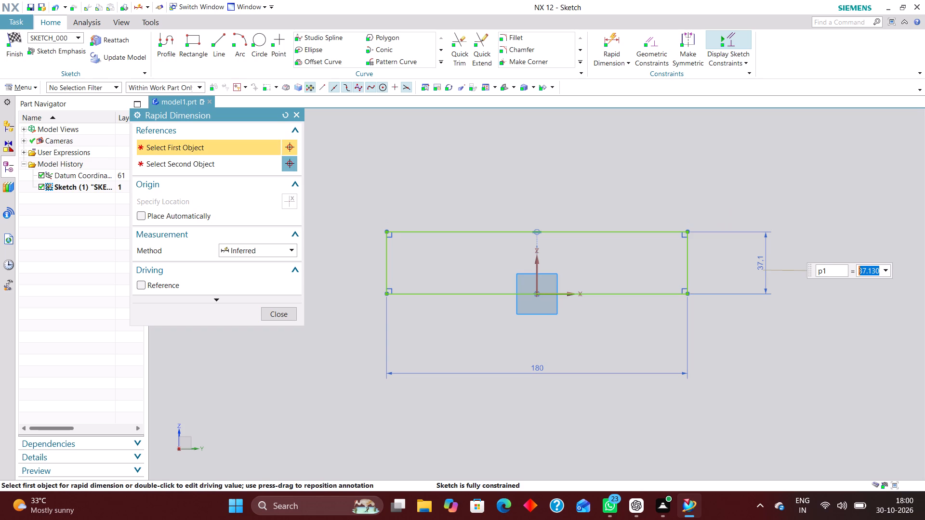
type("22")
key("Return")
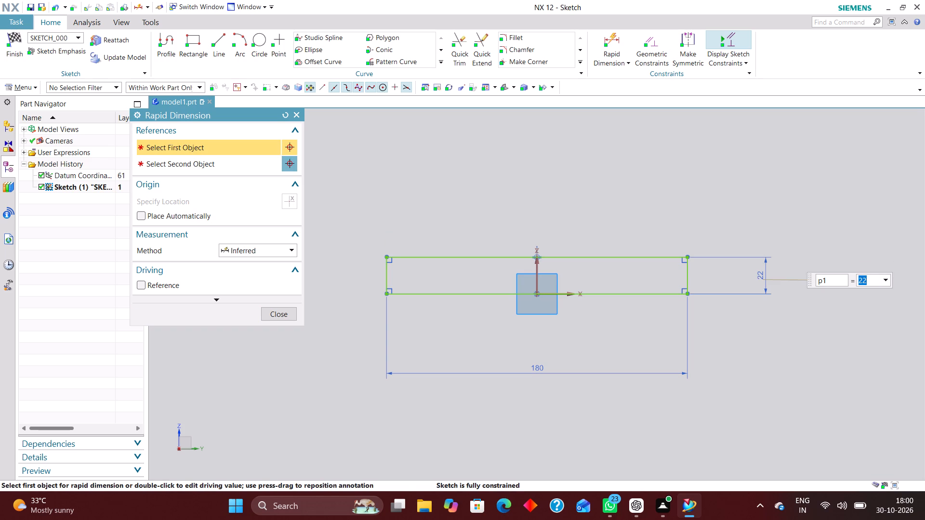
left_click(288, 316)
left_click(16, 40)
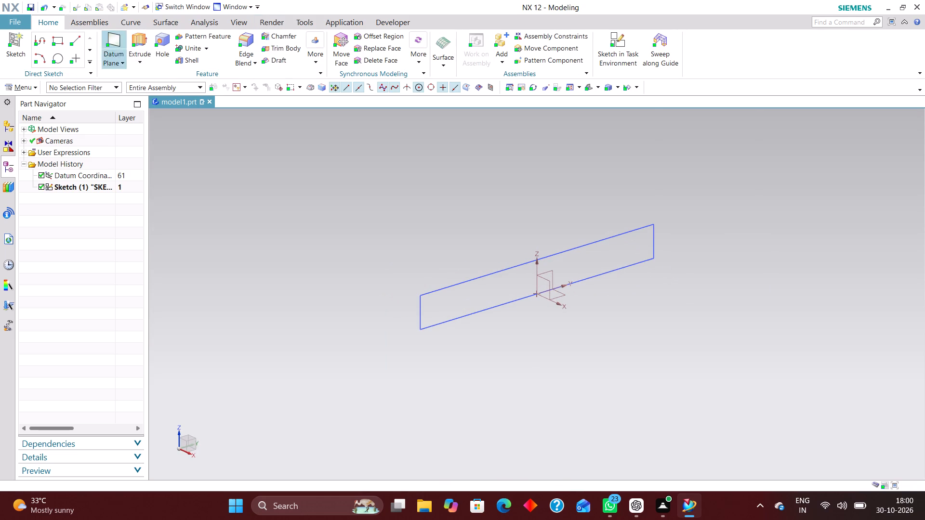
Extrude the rectangle by a symmetric value of 45 mm to form the base plate.
left_click(139, 31)
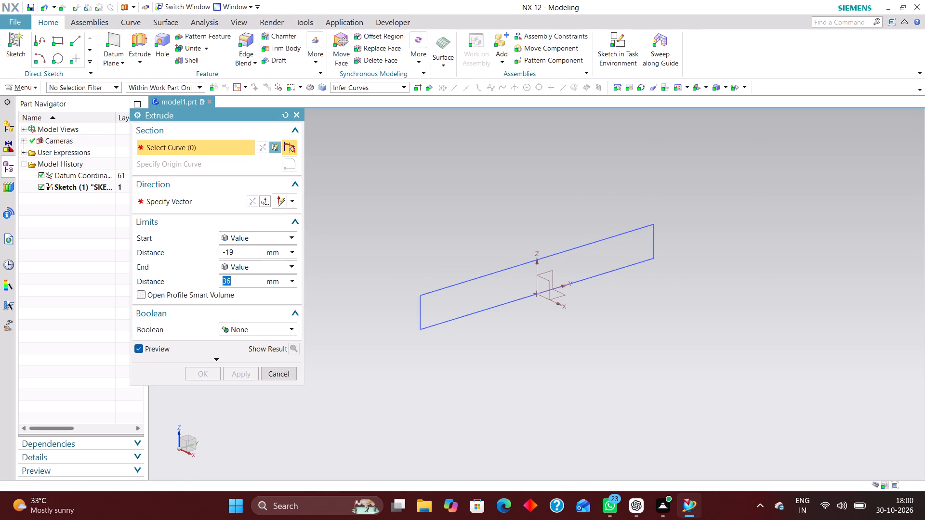
left_click(415, 299)
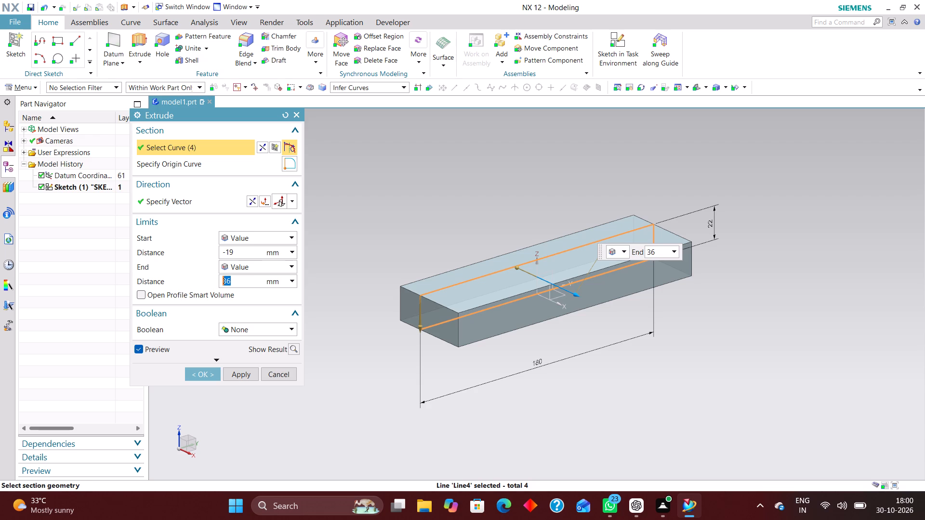
left_click(271, 238)
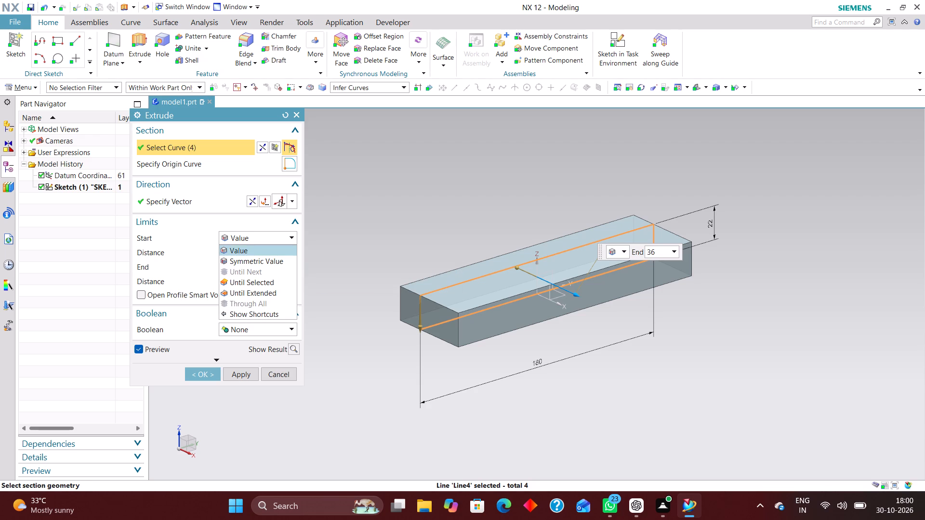
left_click(264, 261)
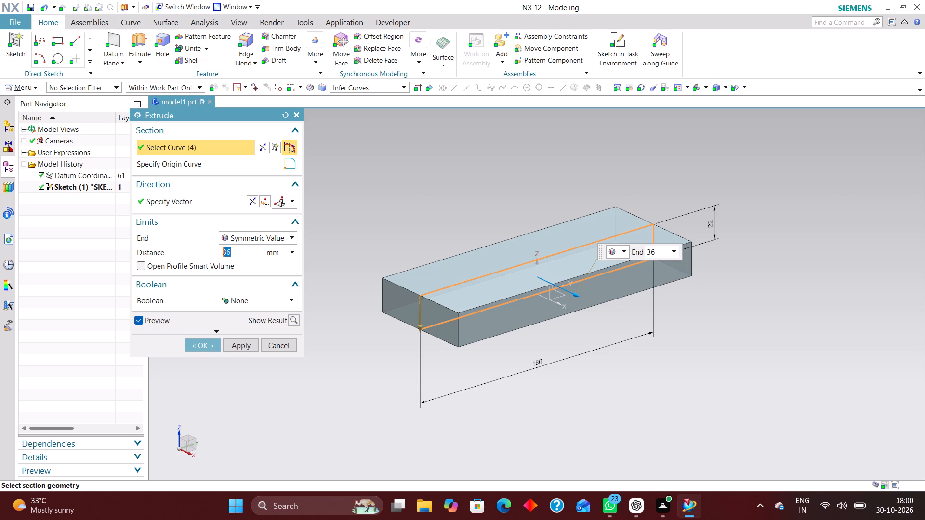
key("4")
type("45")
key("BackSpace")
key("BackSpace")
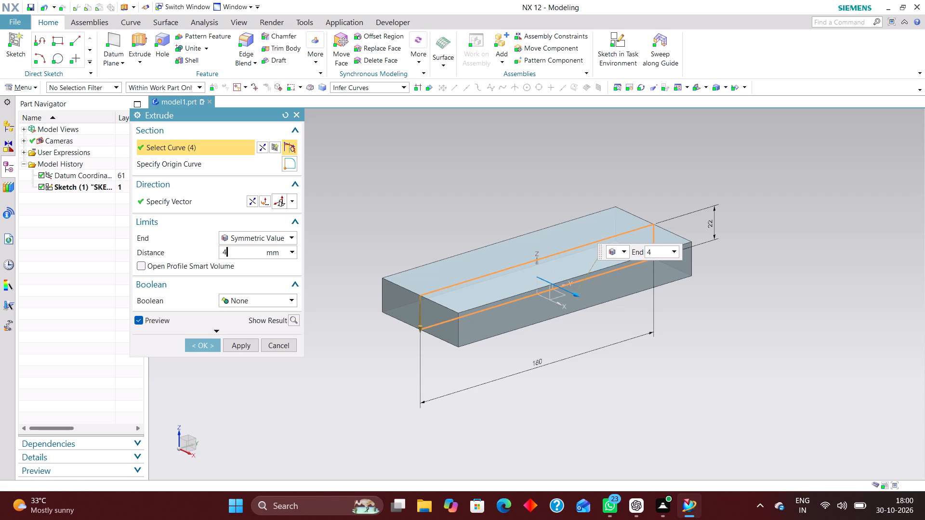
key("5")
key("Return")
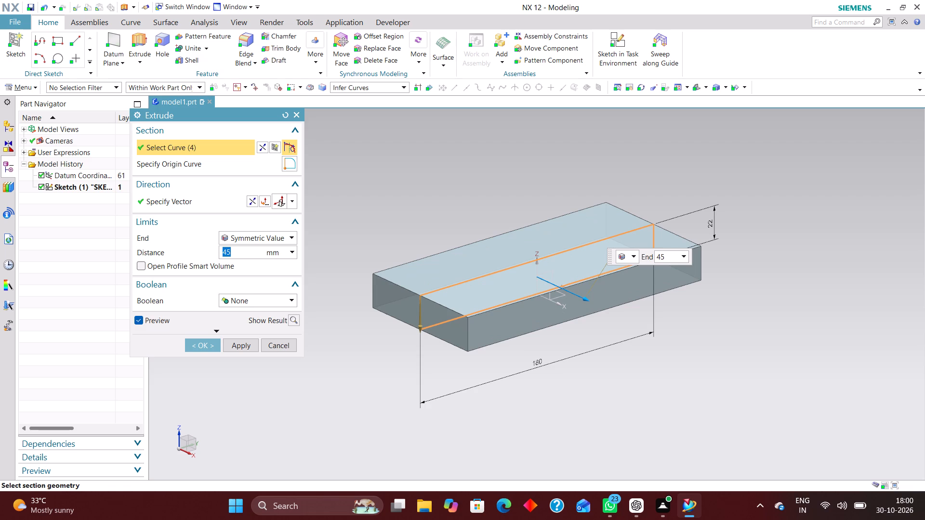
left_click(204, 348)
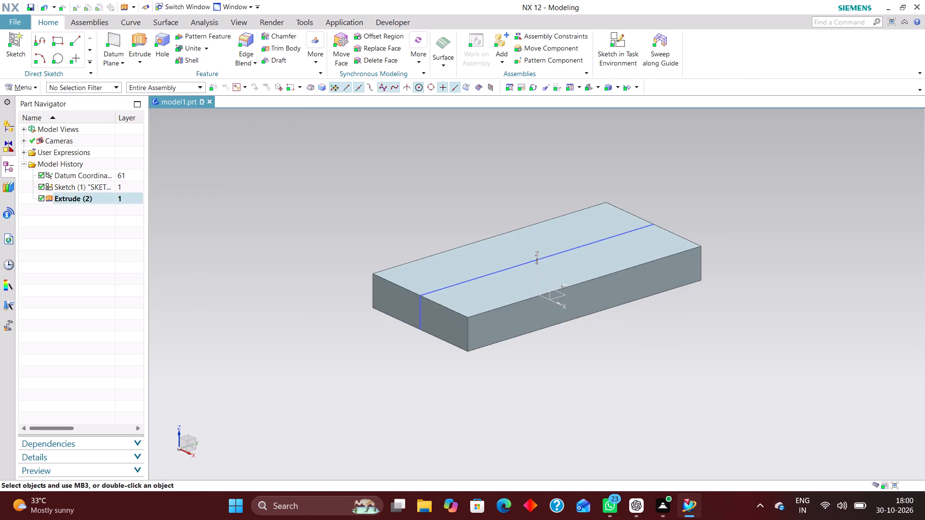
Hide the base rectangle sketch.
right_click_drag(473, 278, 487, 338)
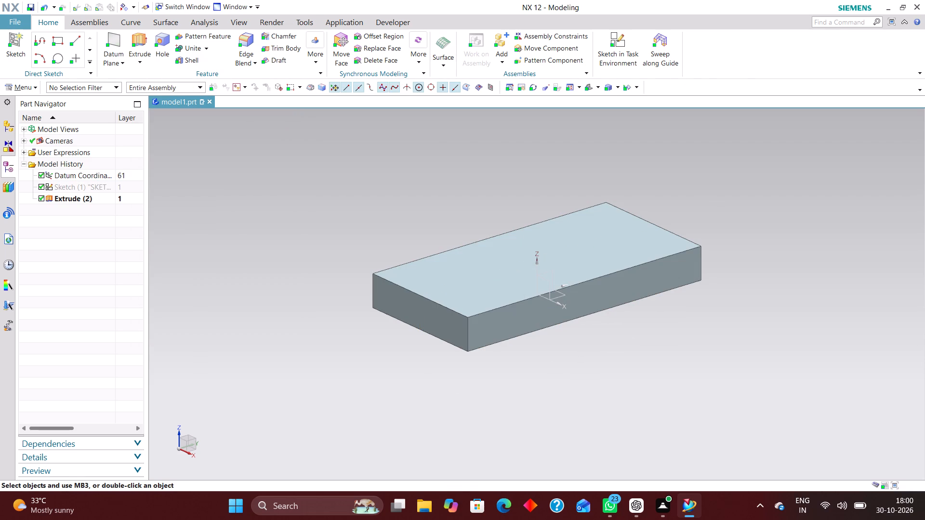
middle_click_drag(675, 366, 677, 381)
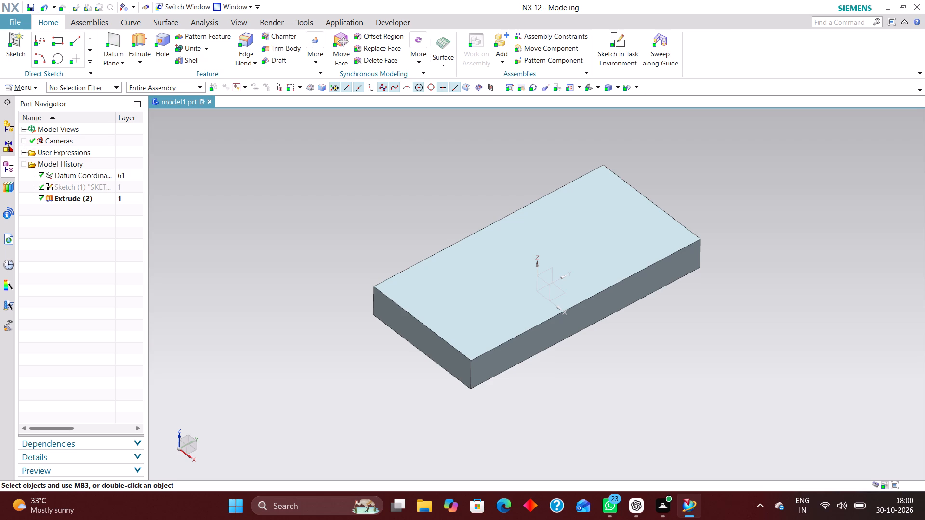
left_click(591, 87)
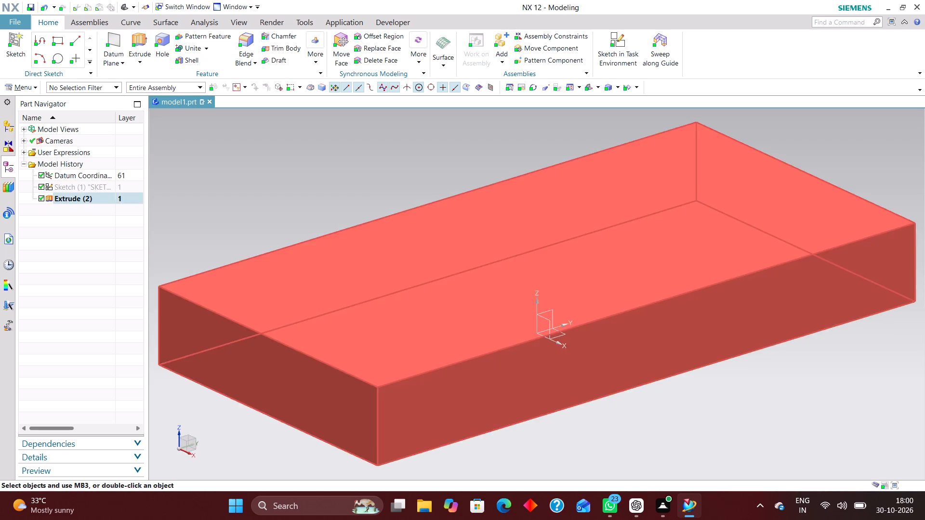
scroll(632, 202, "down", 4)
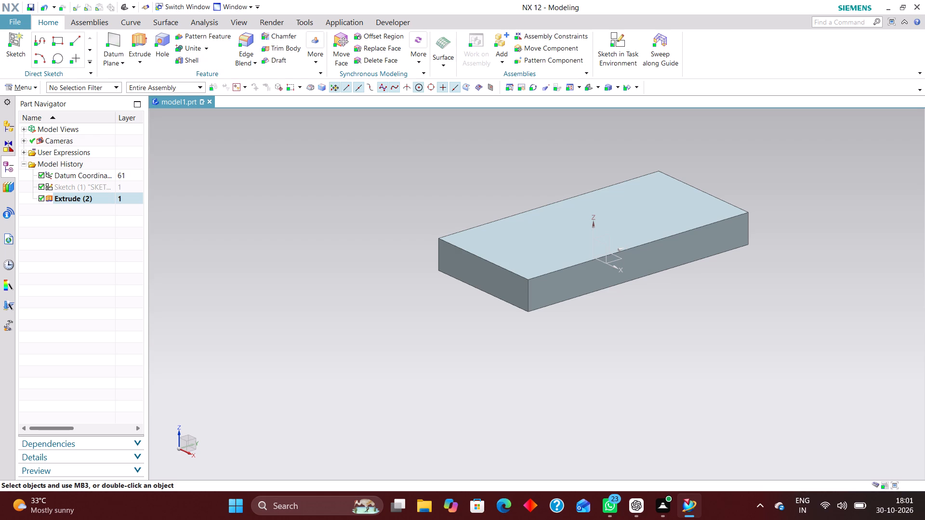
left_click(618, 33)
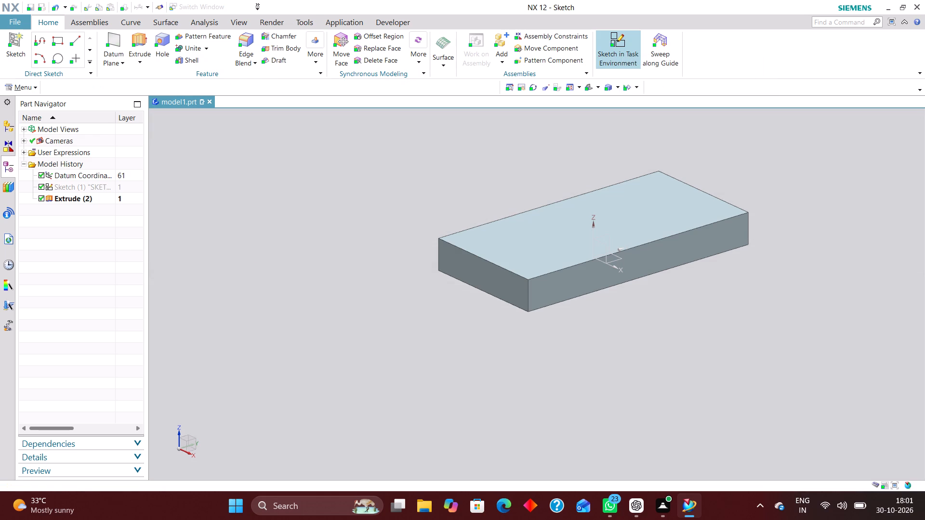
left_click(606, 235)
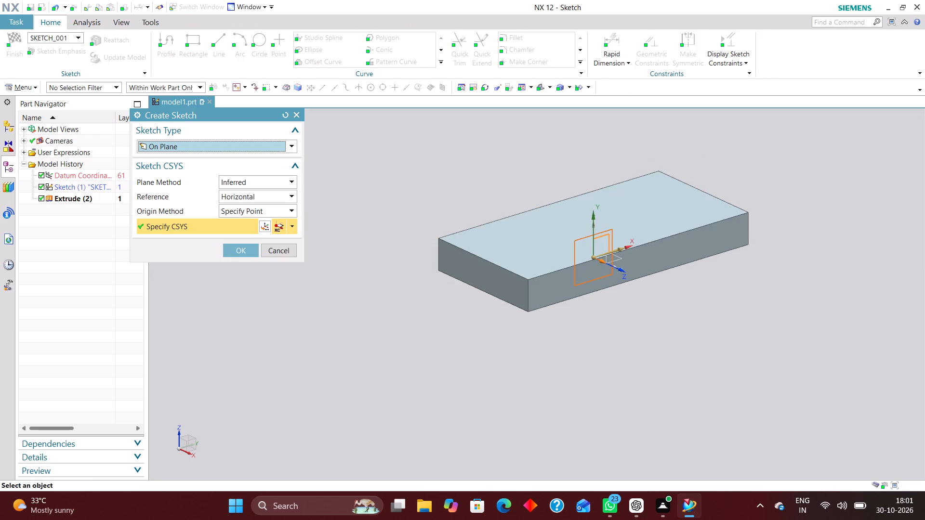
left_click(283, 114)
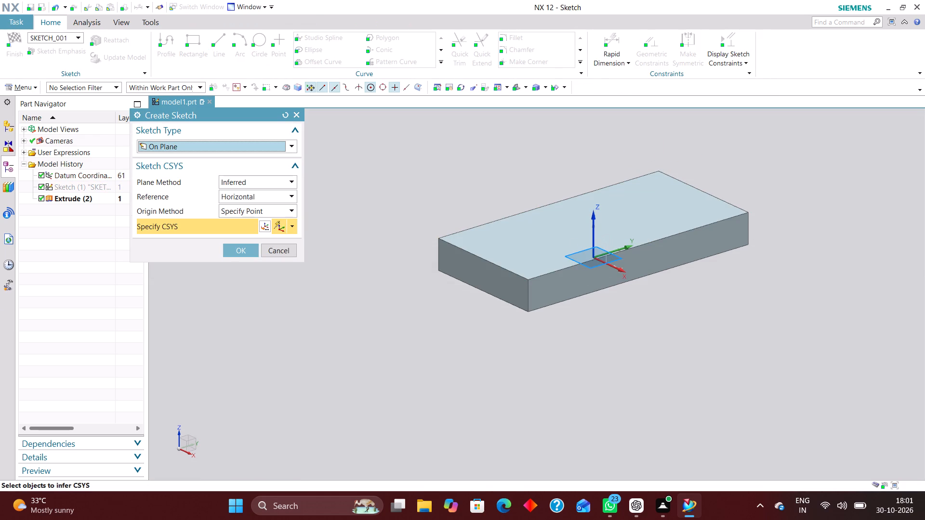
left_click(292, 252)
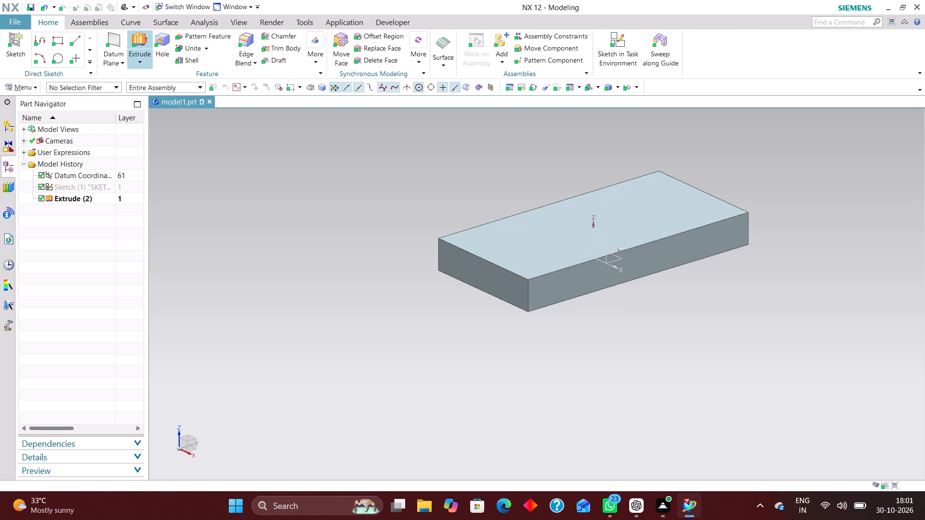
Set up an at-angle datum plane referenced to the XY plane and passing through the base plate's upper long edge on the +X side.
left_click(116, 46)
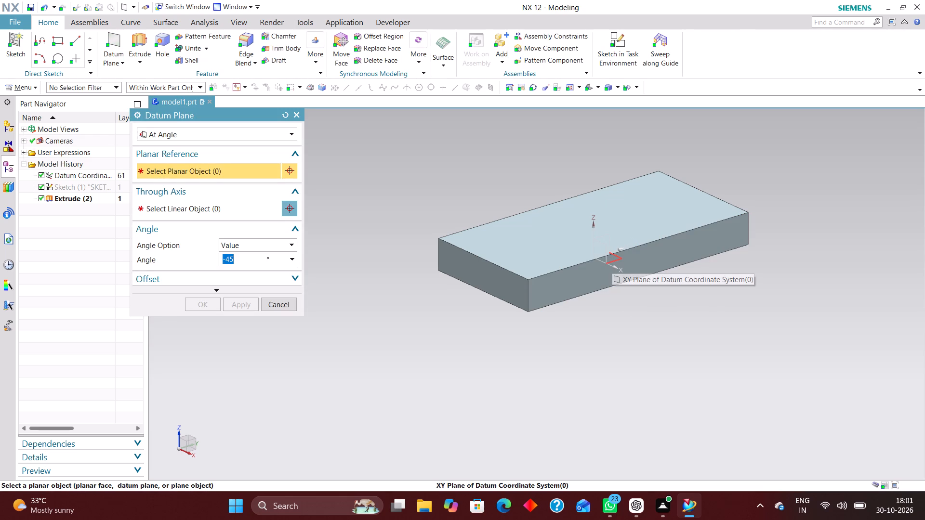
left_click(612, 261)
left_click(683, 271)
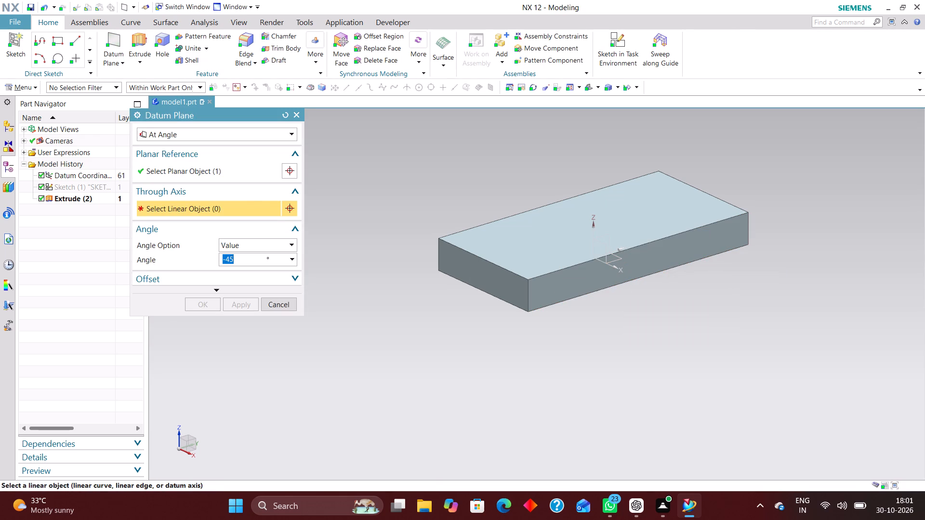
double_click(212, 135)
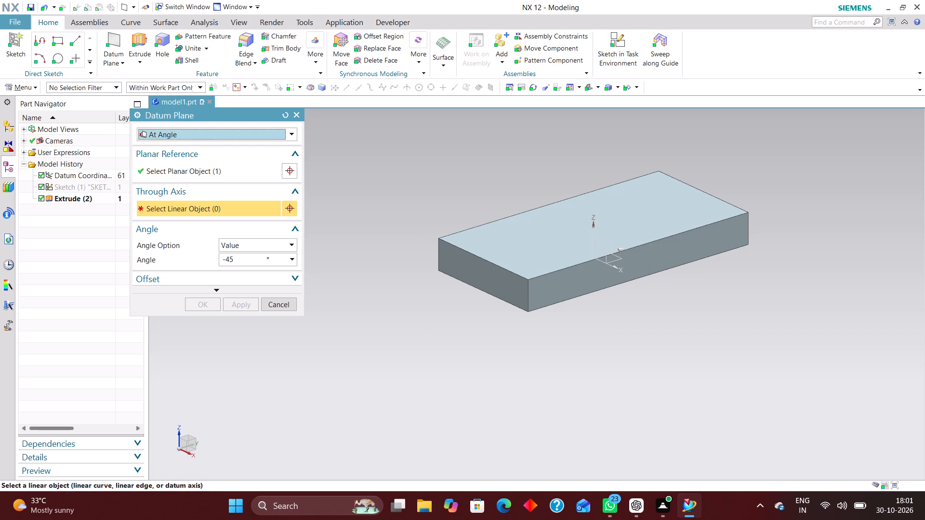
left_click(640, 247)
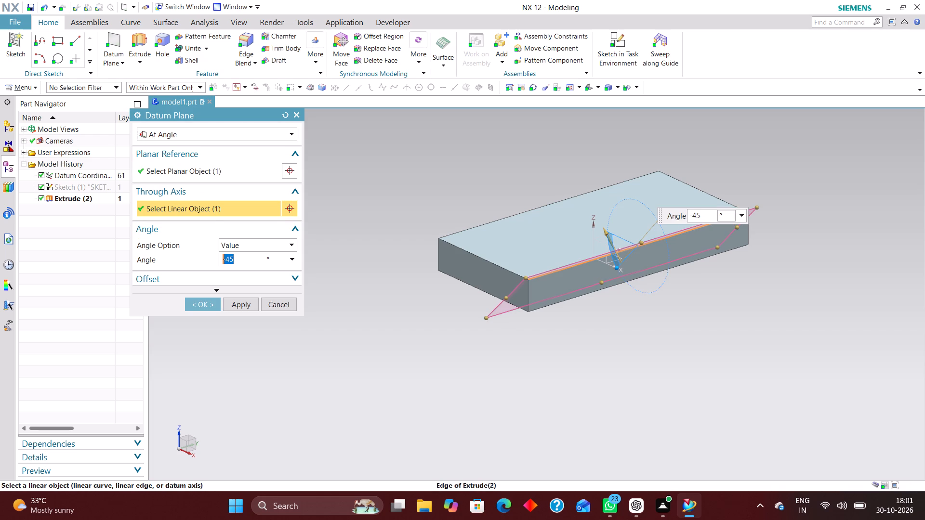
middle_click_drag(710, 312, 675, 307)
right_click_drag(821, 268, 820, 269)
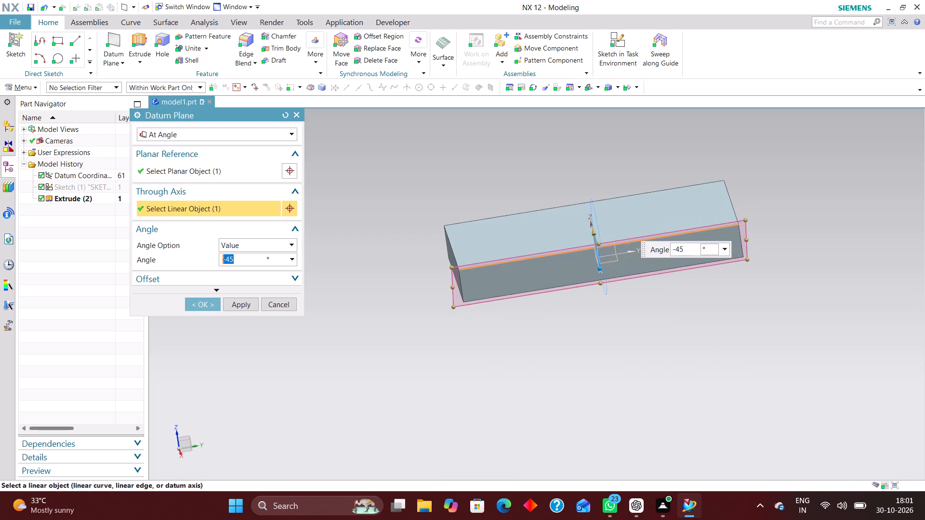
right_click_drag(820, 269, 614, 282)
scroll(648, 178, "up", 1)
middle_click_drag(652, 184, 686, 217)
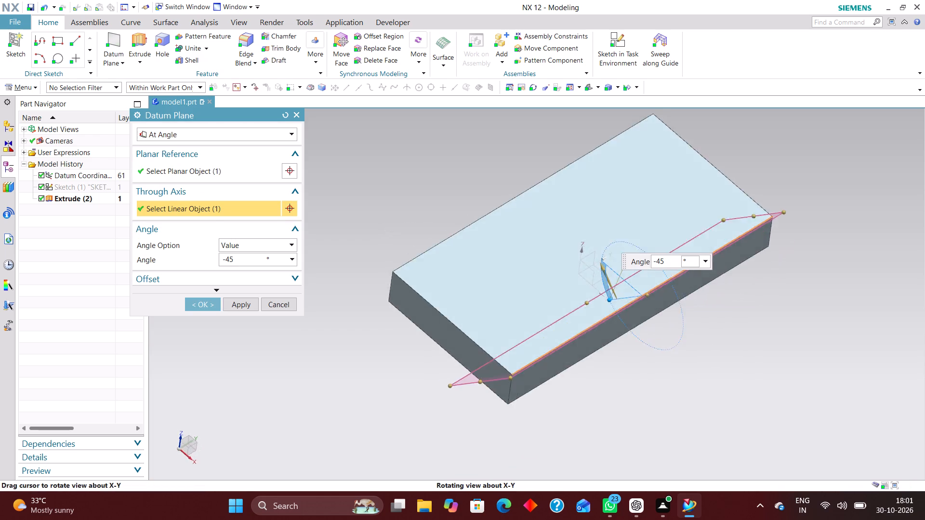
middle_click_drag(686, 217, 680, 204)
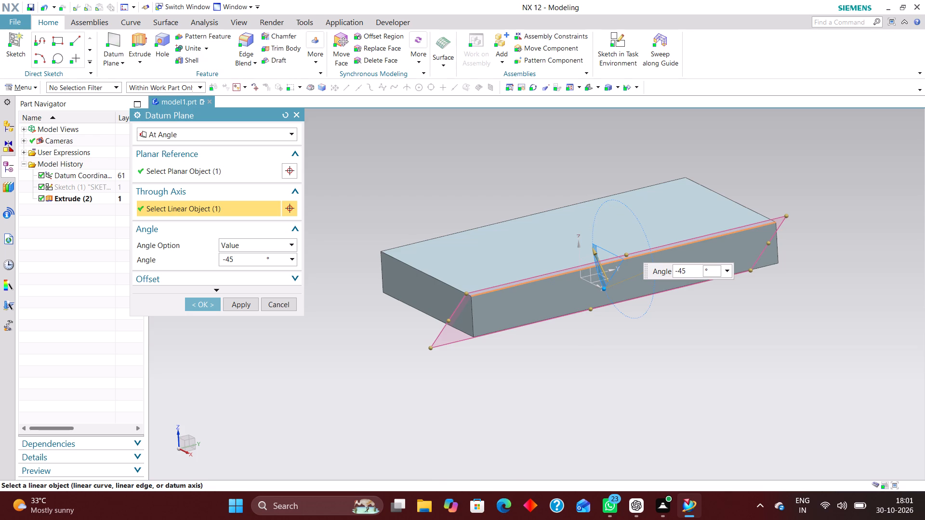
Rotate the datum plane about the plate edge to an angle of 45°.
left_click_drag(637, 274, 638, 286)
left_click_drag(638, 286, 638, 291)
left_click_drag(679, 269, 720, 285)
left_click_drag(656, 269, 702, 309)
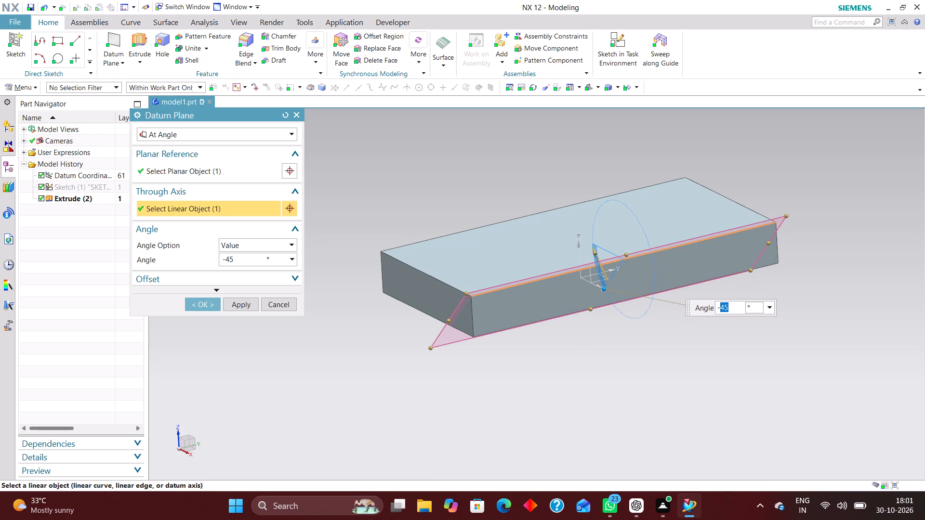
left_click_drag(702, 309, 696, 327)
left_click_drag(628, 254, 631, 288)
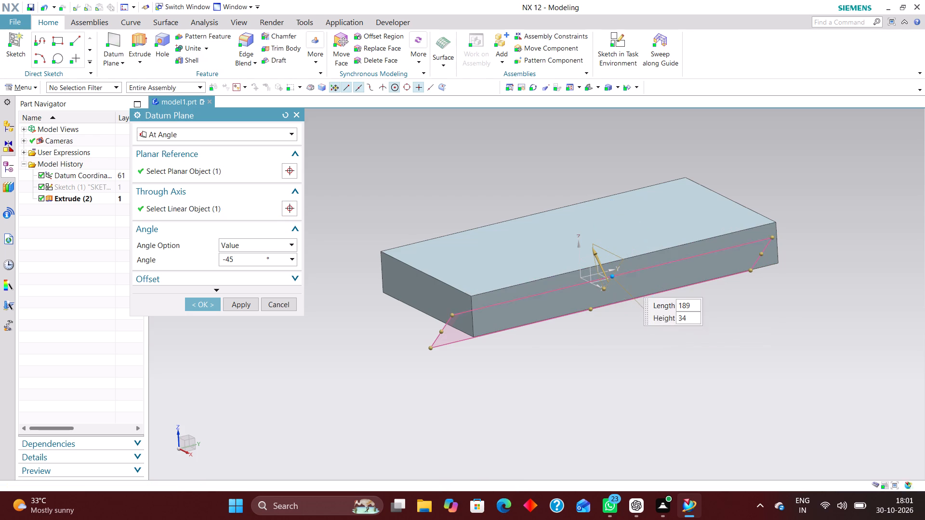
left_click_drag(631, 288, 634, 259)
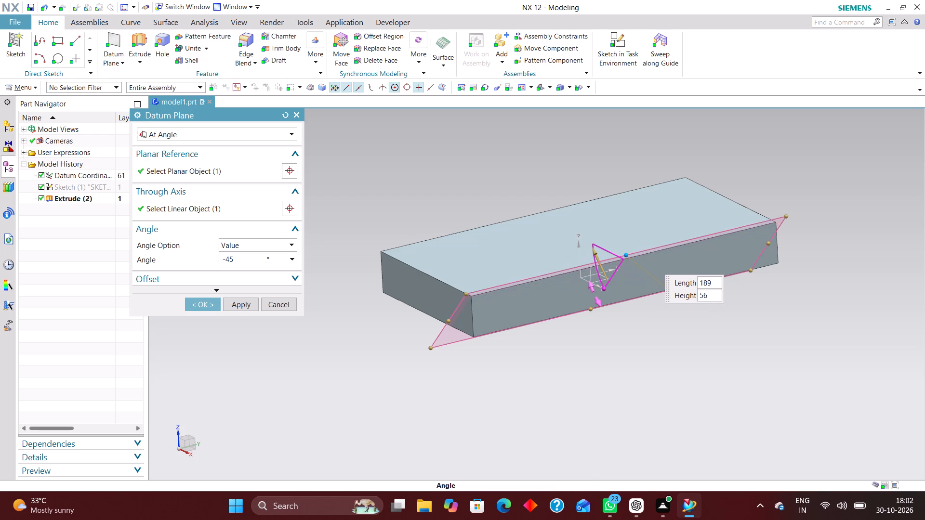
left_click_drag(604, 289, 609, 210)
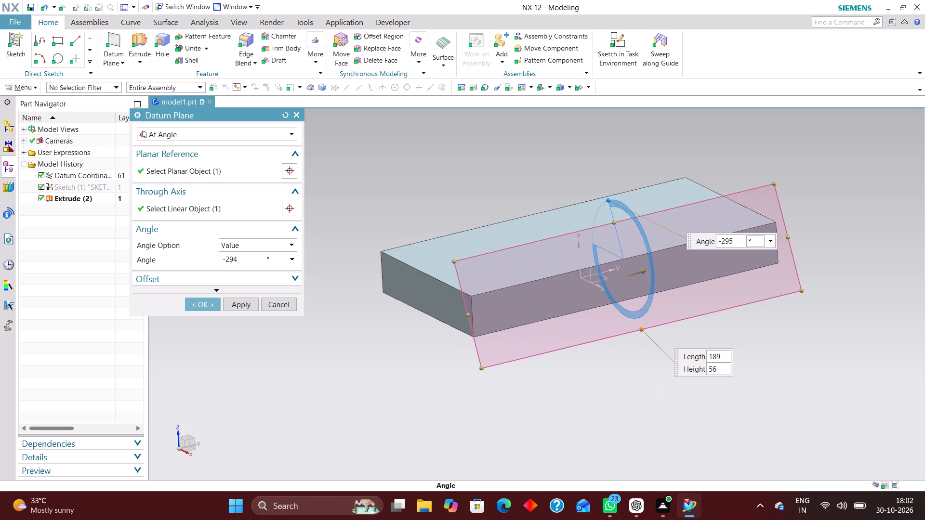
left_click_drag(609, 210, 562, 153)
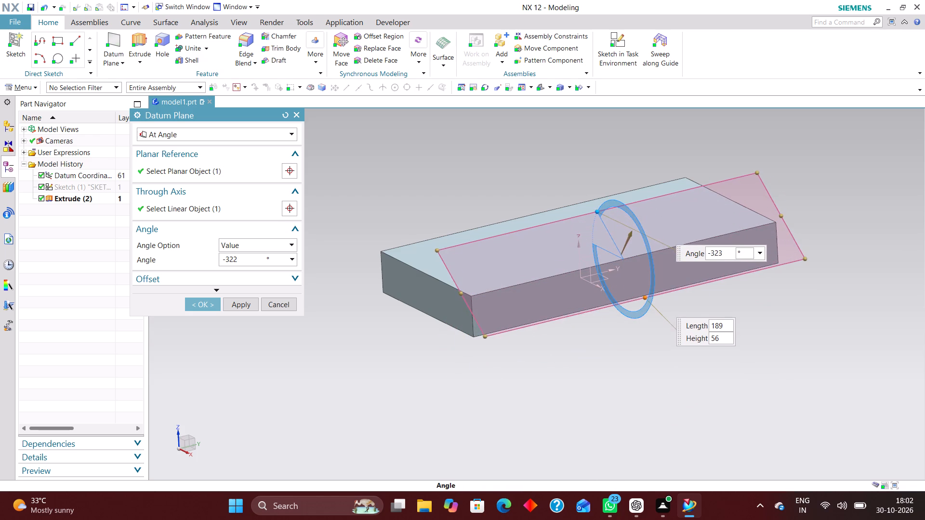
left_click_drag(562, 153, 572, 242)
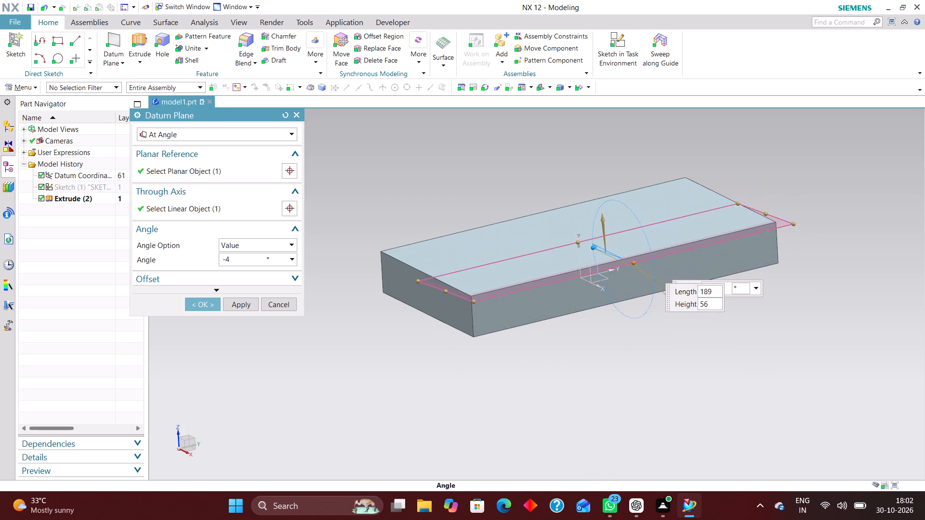
left_click_drag(572, 242, 579, 209)
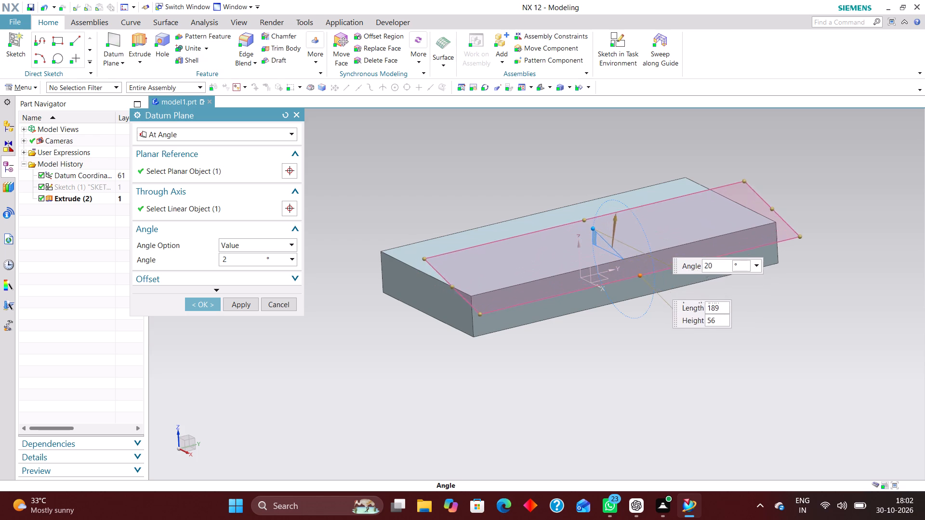
left_click_drag(579, 209, 592, 194)
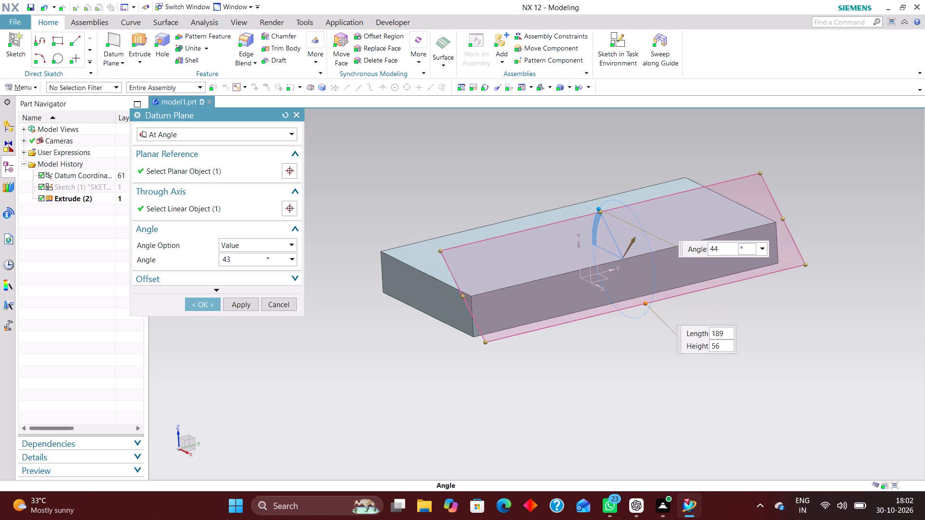
left_click_drag(592, 194, 593, 194)
scroll(868, 229, "up", 3)
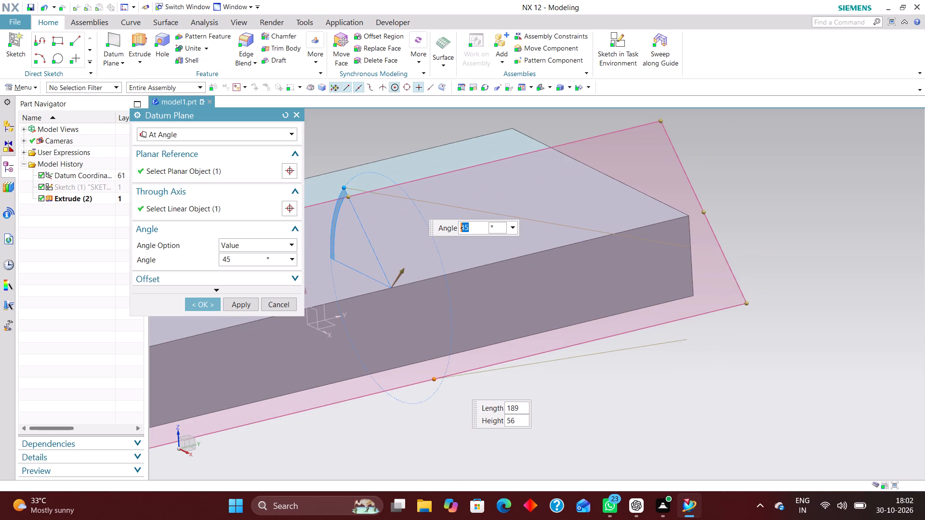
scroll(855, 230, "down", 3)
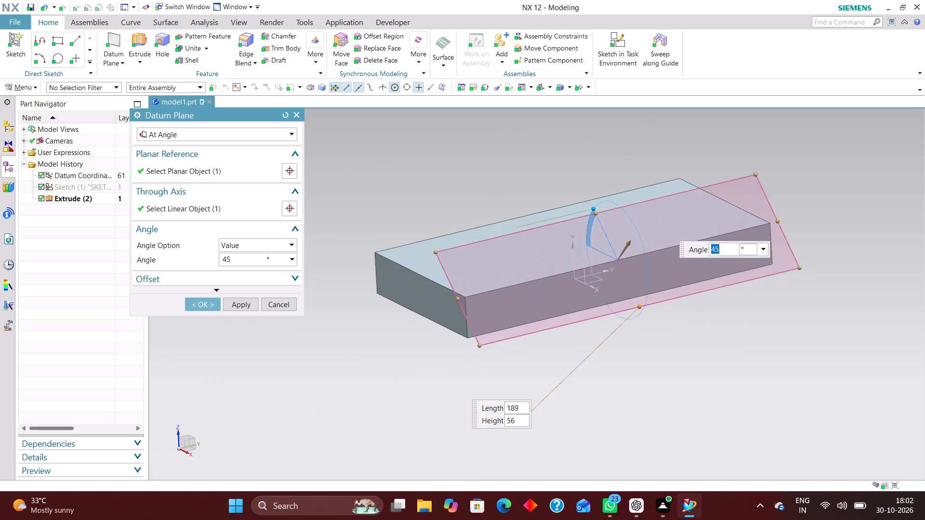
Resize the inclined datum plane to about 84 mm long by 105 mm high and create it.
left_click_drag(455, 298, 499, 281)
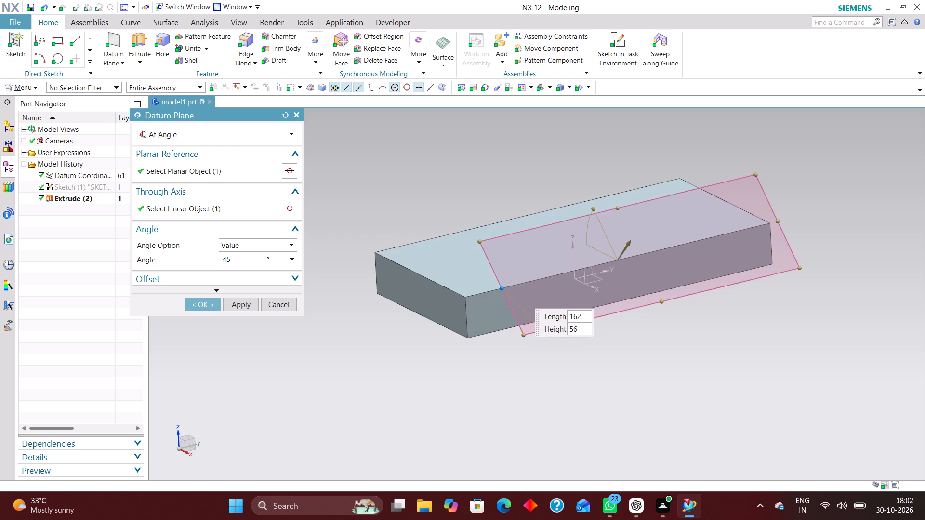
left_click_drag(499, 281, 557, 261)
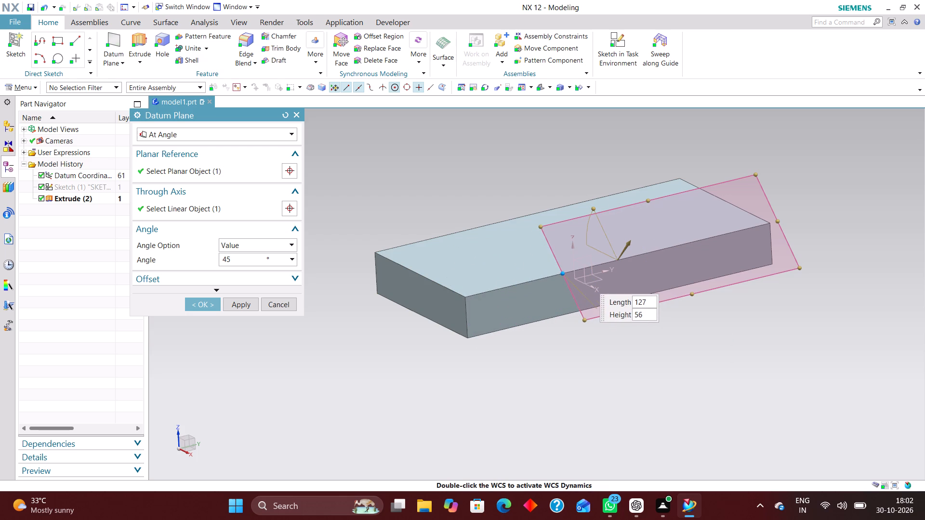
left_click_drag(781, 220, 705, 230)
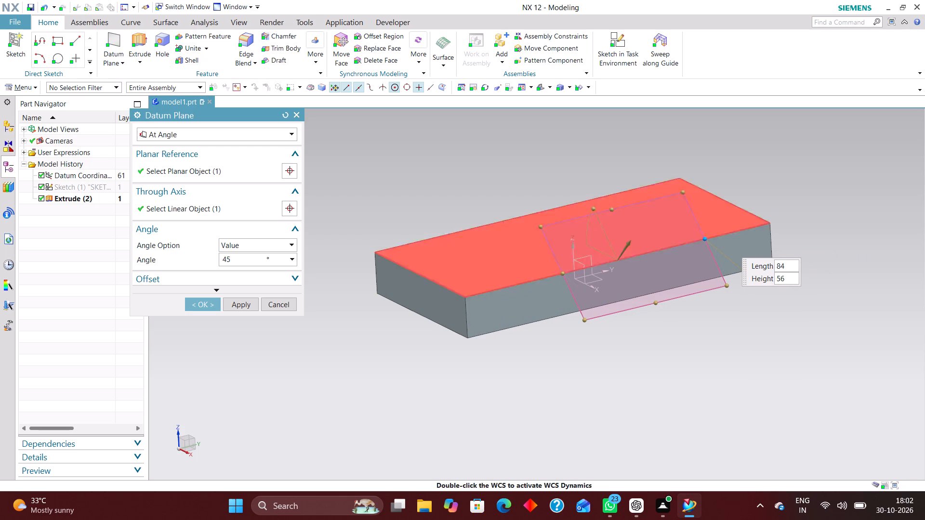
left_click_drag(612, 208, 608, 157)
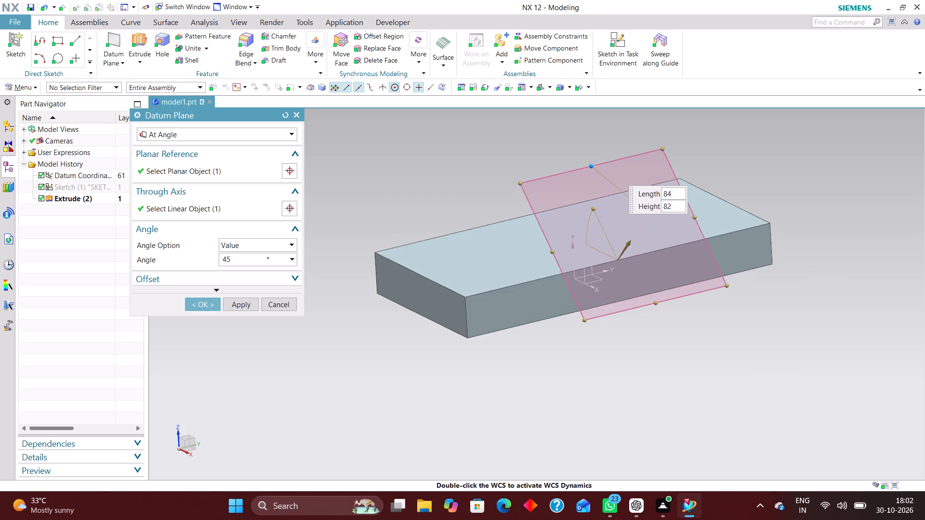
left_click_drag(656, 306, 672, 346)
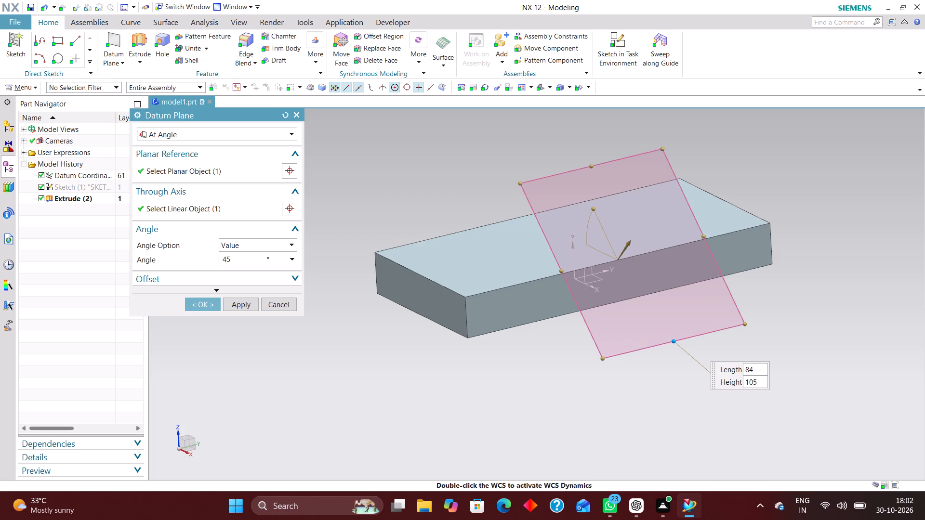
left_click(191, 302)
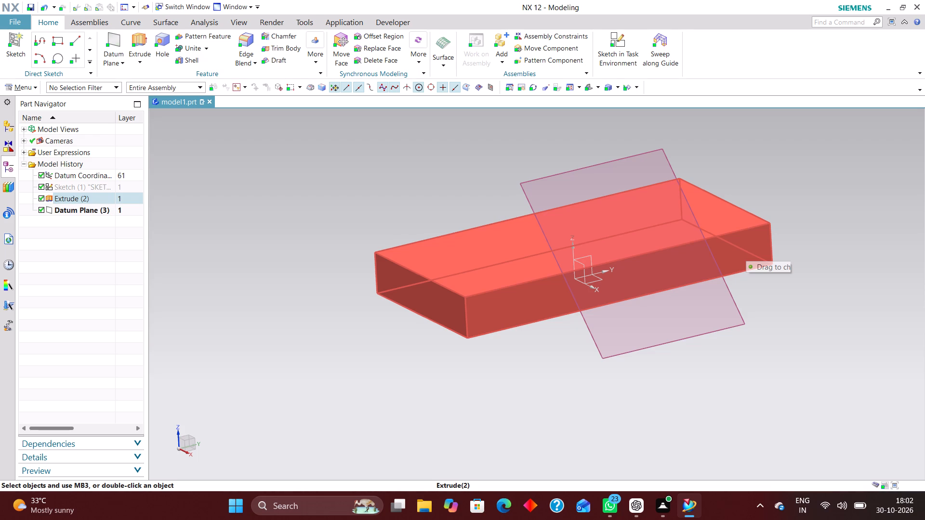
Start a new task-environment sketch on the inclined datum plane with the inferred orientation.
left_click(608, 34)
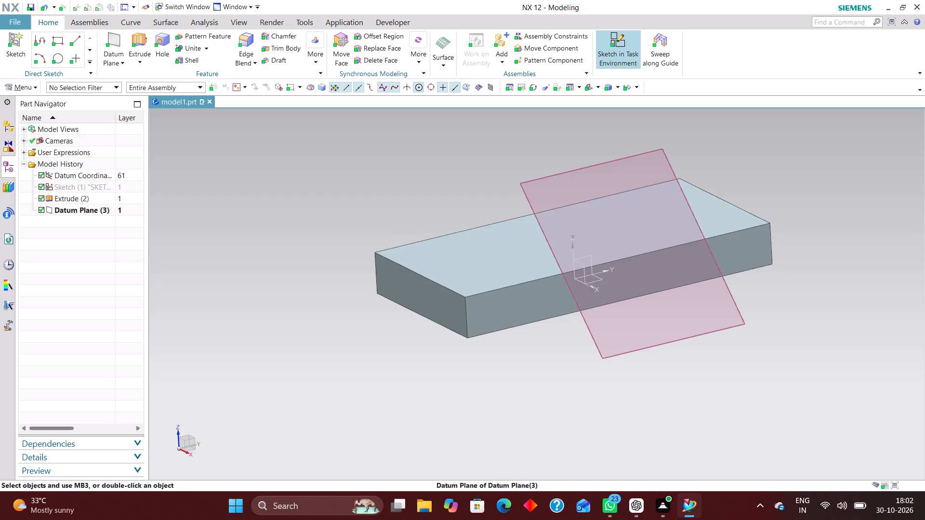
left_click(620, 155)
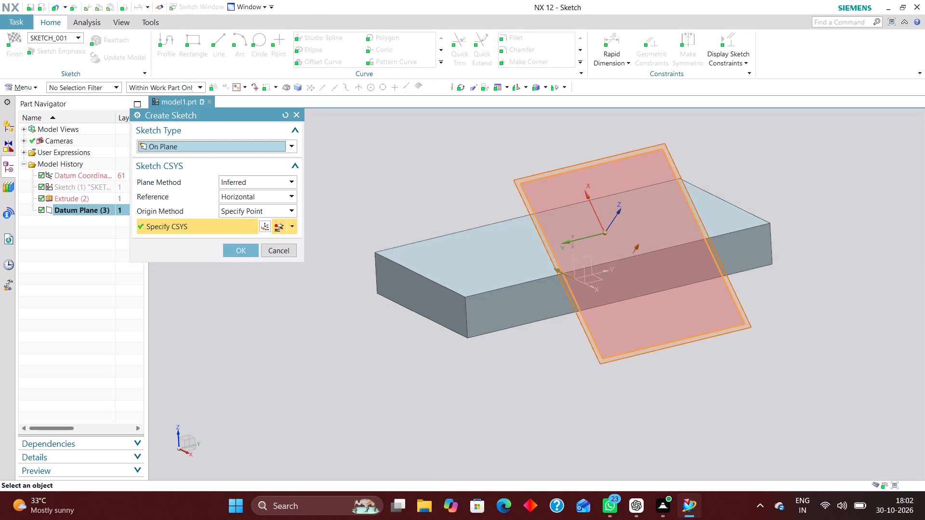
left_click(239, 250)
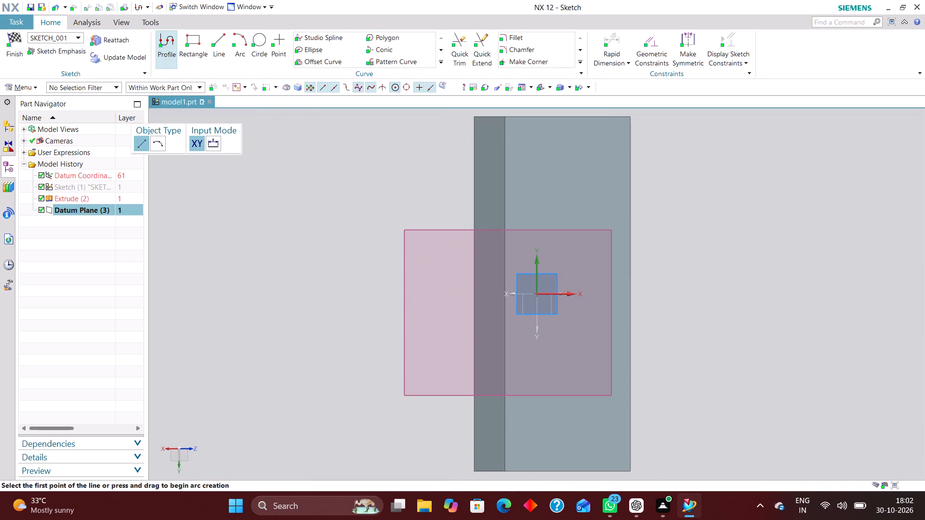
middle_click_drag(674, 286, 724, 296)
scroll(674, 286, "up", 1)
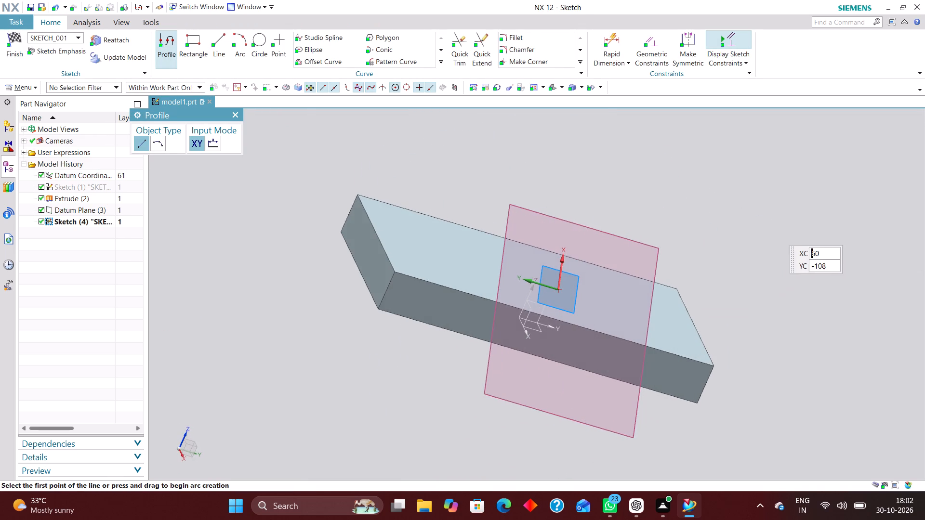
right_click_drag(776, 221, 564, 182)
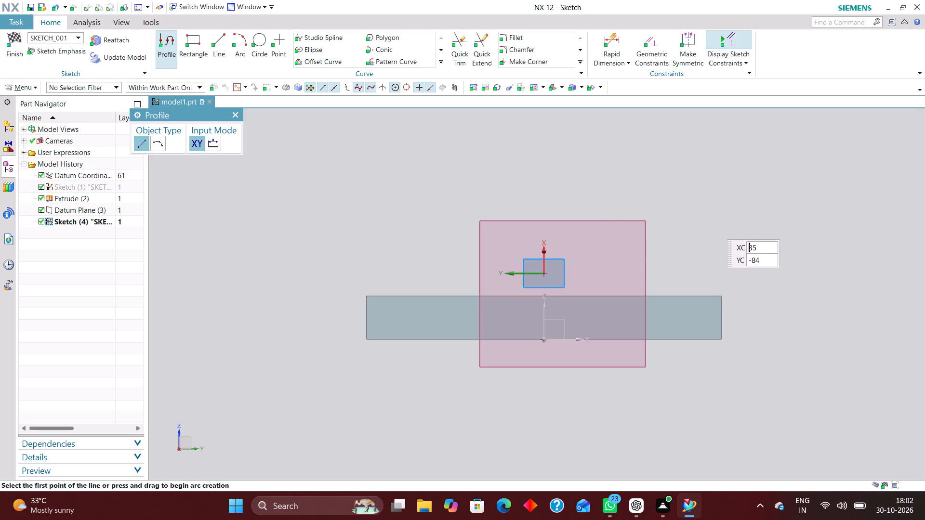
middle_click_drag(708, 229, 727, 226)
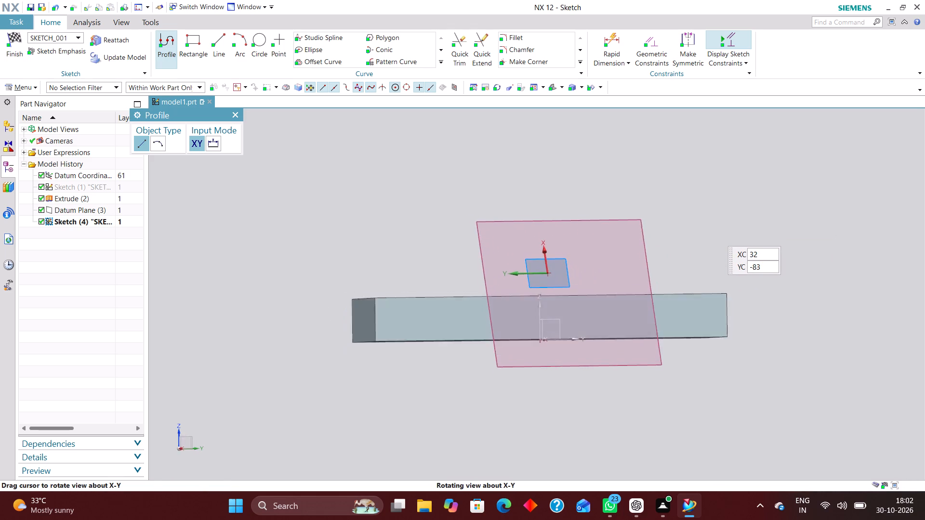
Sketch a circle of about 29 mm radius on the inclined plane, centred about 100 mm above the base plate's upper edge.
middle_click_drag(727, 226, 725, 226)
right_click_drag(751, 196, 666, 192)
left_click(263, 36)
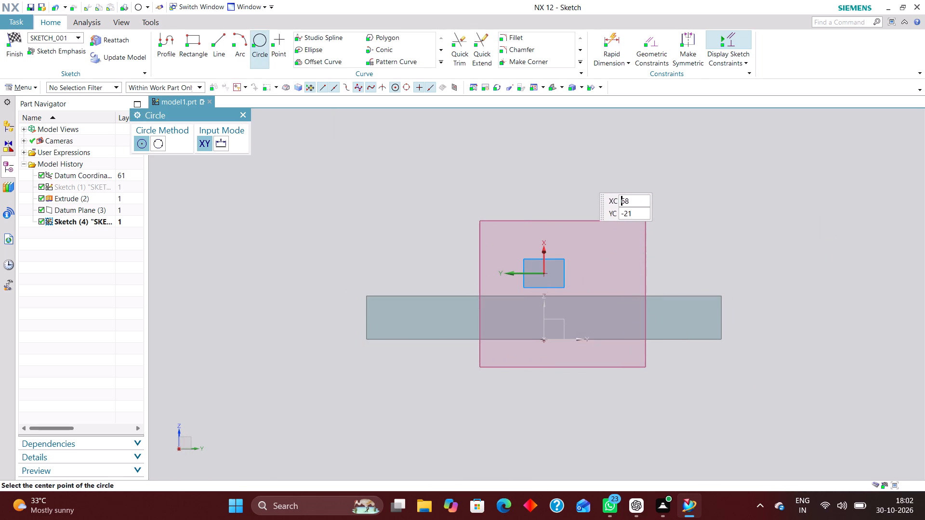
left_click(568, 156)
left_click(598, 190)
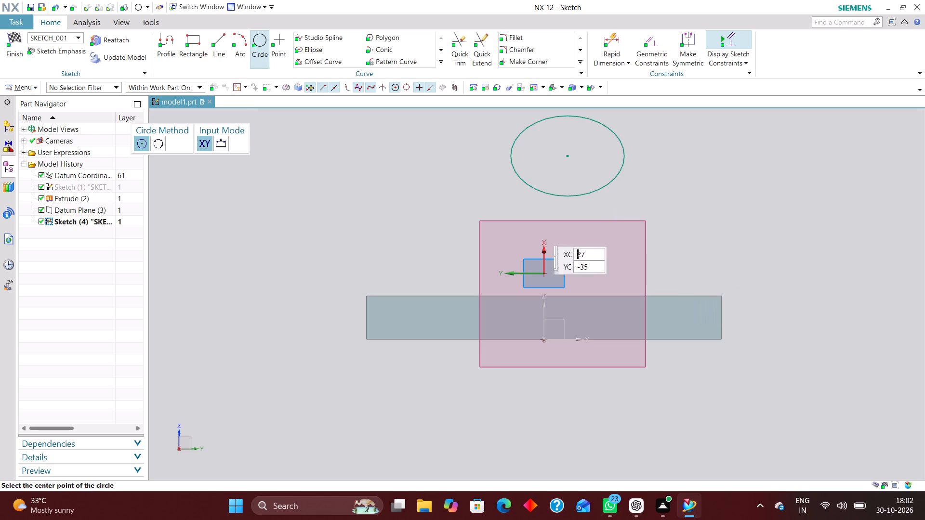
left_click(244, 115)
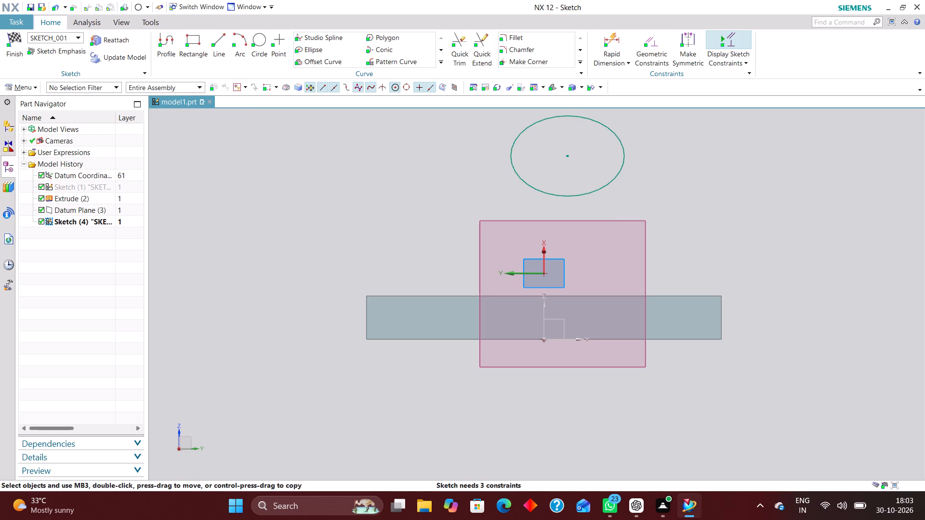
Add a 30 mm horizontal dimension between the circle's outer side and the nearest short end of the base plate.
left_click(553, 89)
scroll(669, 324, "down", 1)
middle_click_drag(757, 280, 738, 271)
right_click_drag(773, 255, 506, 249)
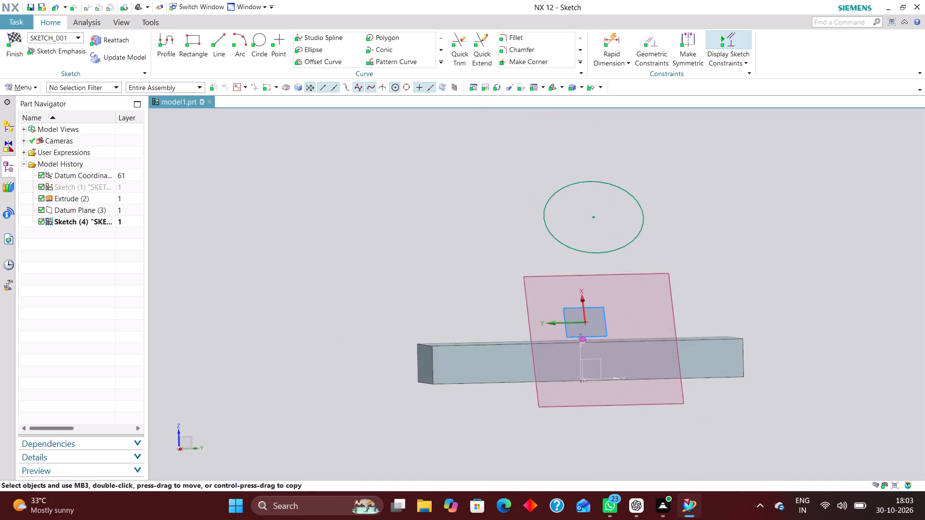
left_click(614, 39)
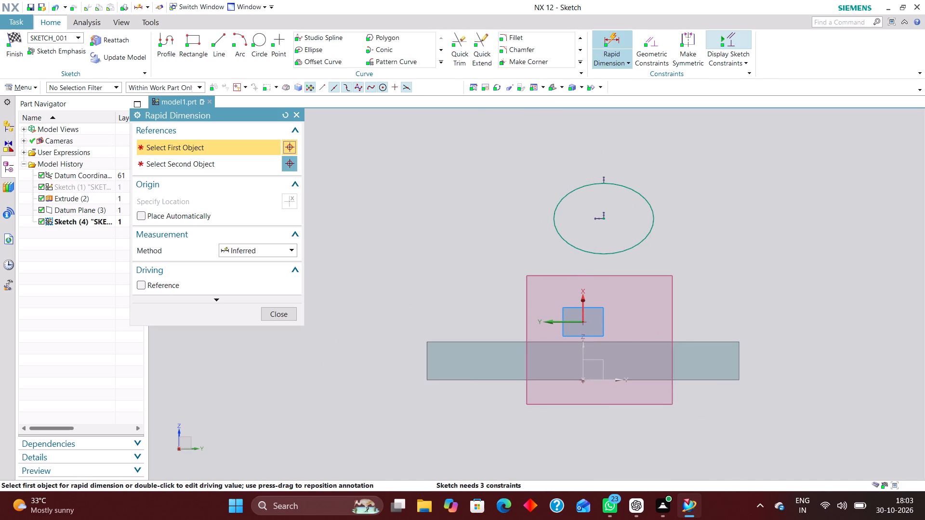
left_click(655, 219)
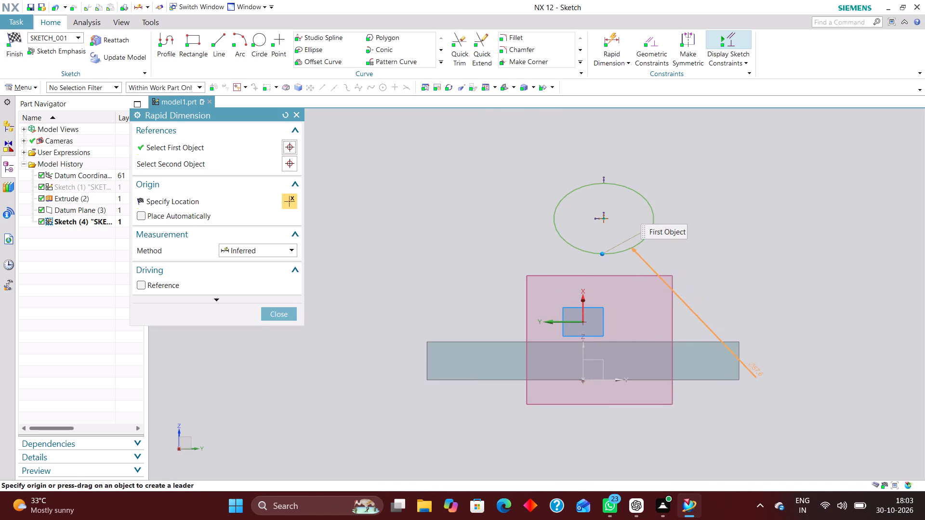
left_click(742, 381)
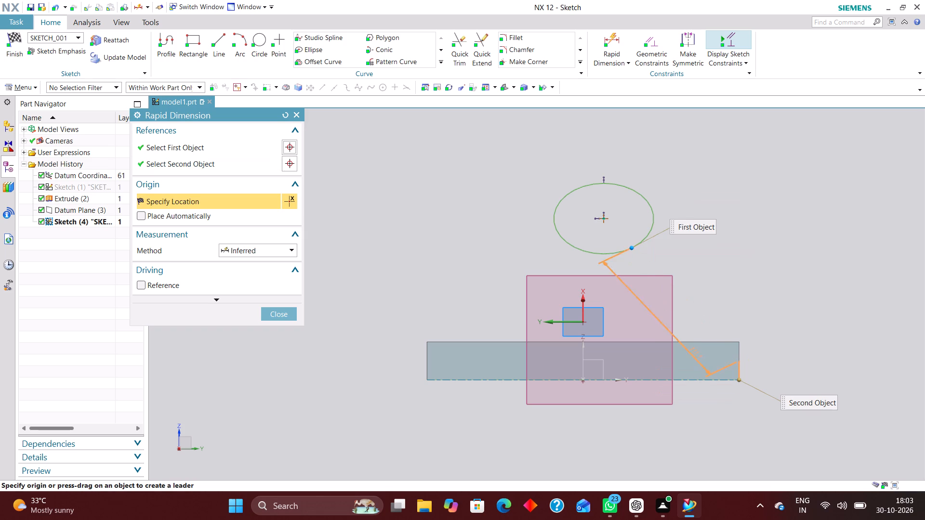
left_click(705, 445)
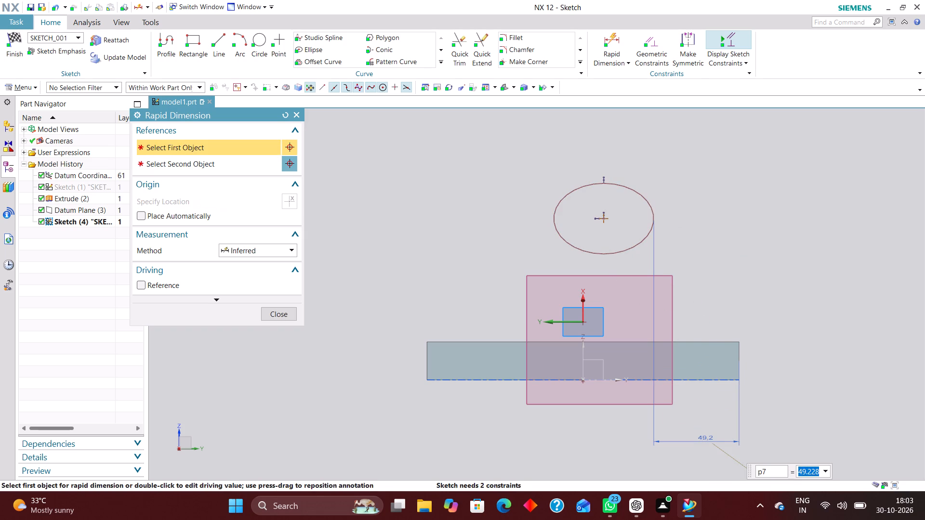
type("30")
key("Return")
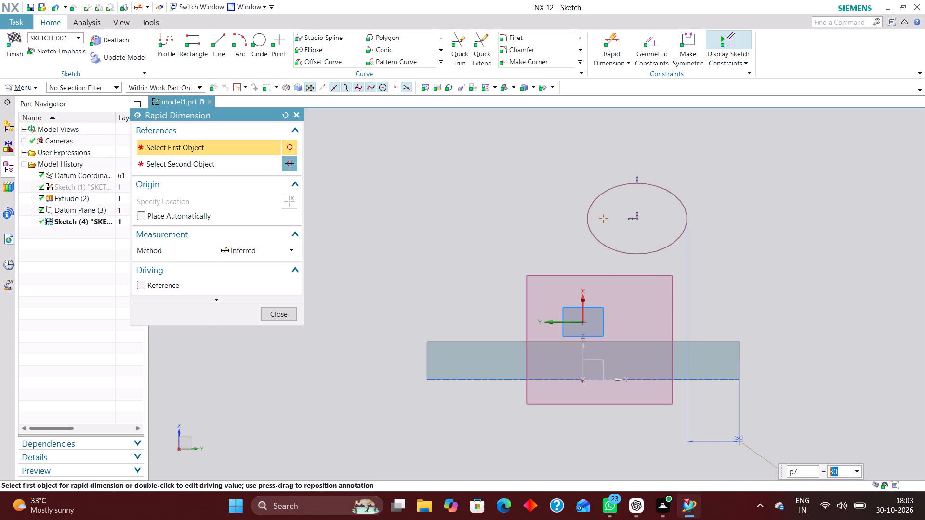
left_click(280, 319)
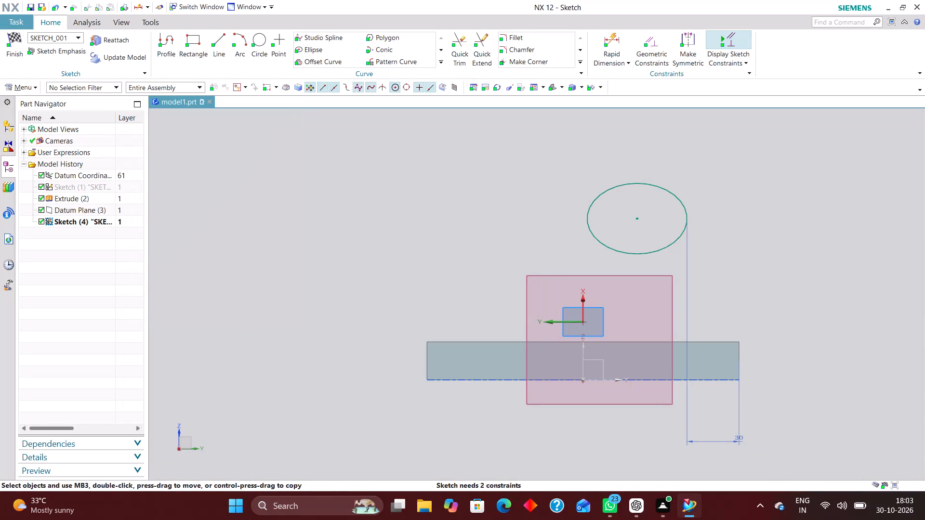
Add a radial dimension to the circle and set its radius to 28 mm.
left_click(613, 37)
left_click(288, 249)
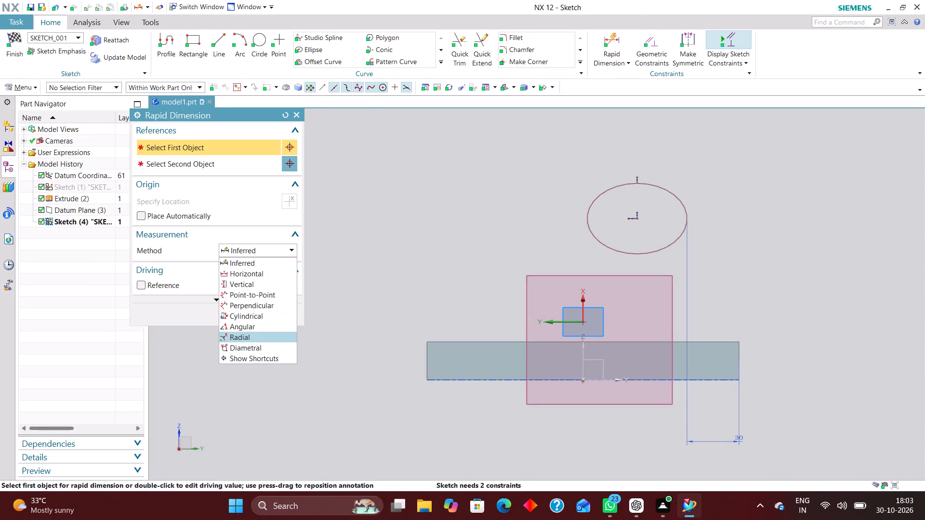
left_click(255, 338)
left_click(678, 197)
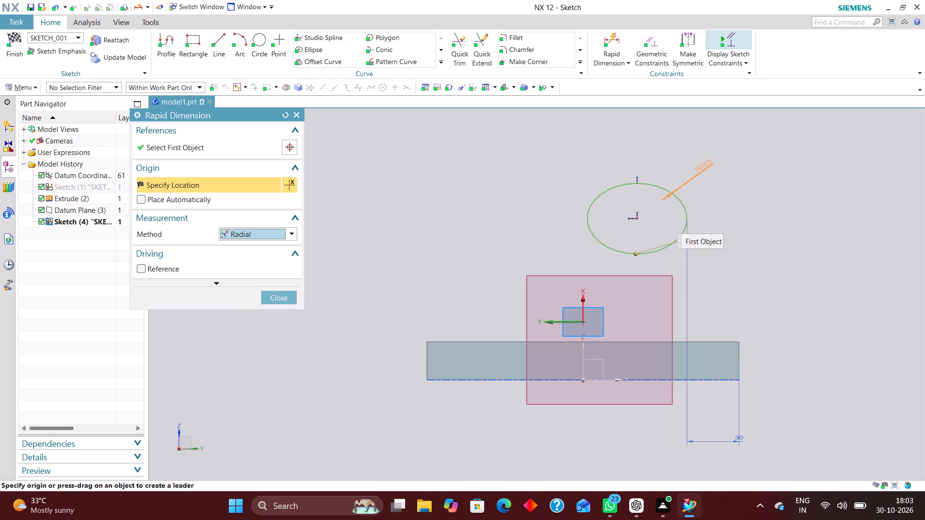
left_click(703, 163)
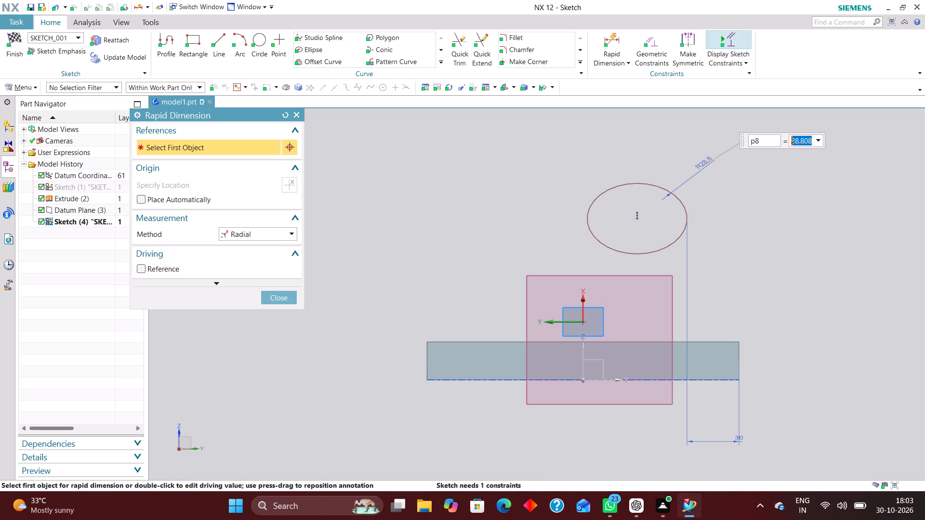
type("28")
key("Return")
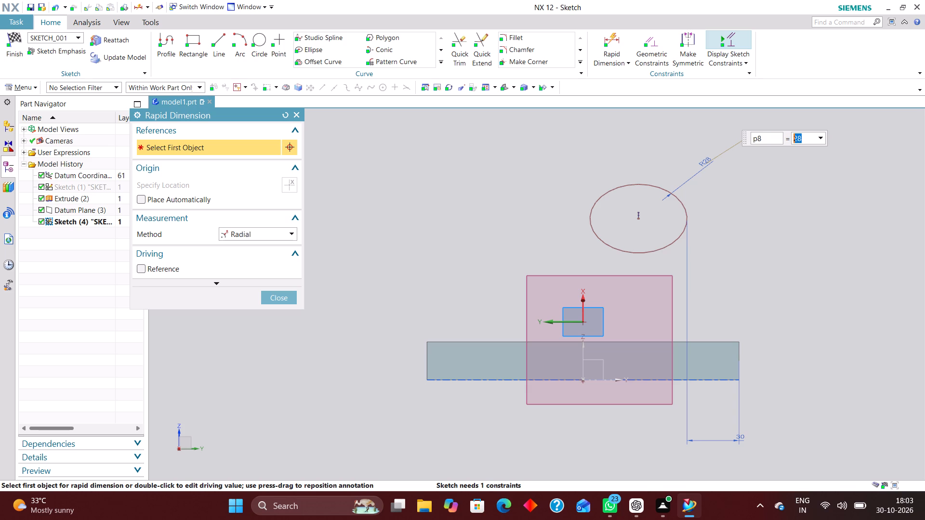
Dimension the circle's centre 40 mm above the plate's upper long edge with the Inferred method and finish the sketch.
left_click(284, 232)
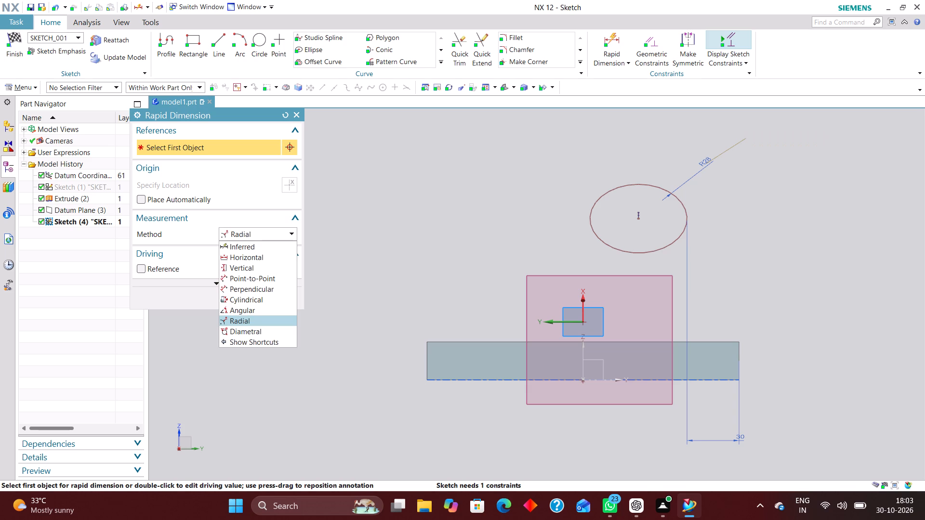
left_click(248, 246)
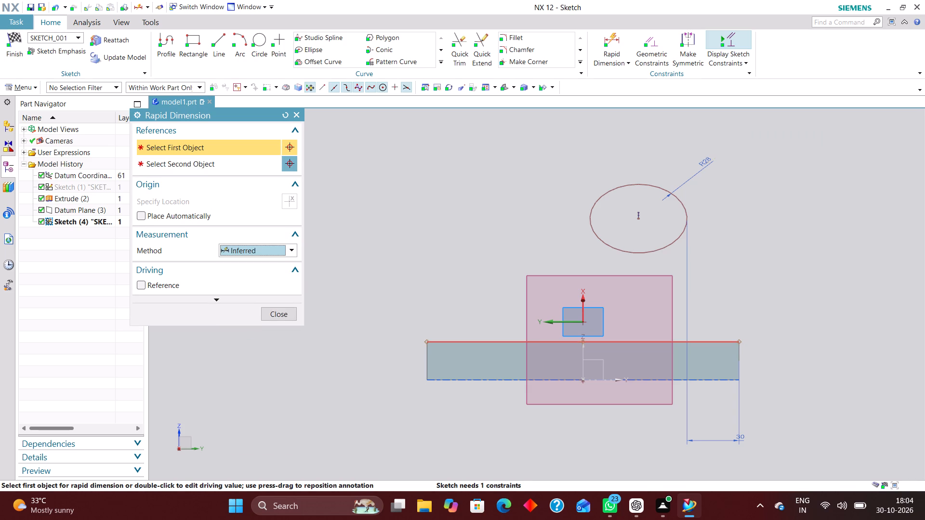
left_click(632, 340)
left_click(636, 216)
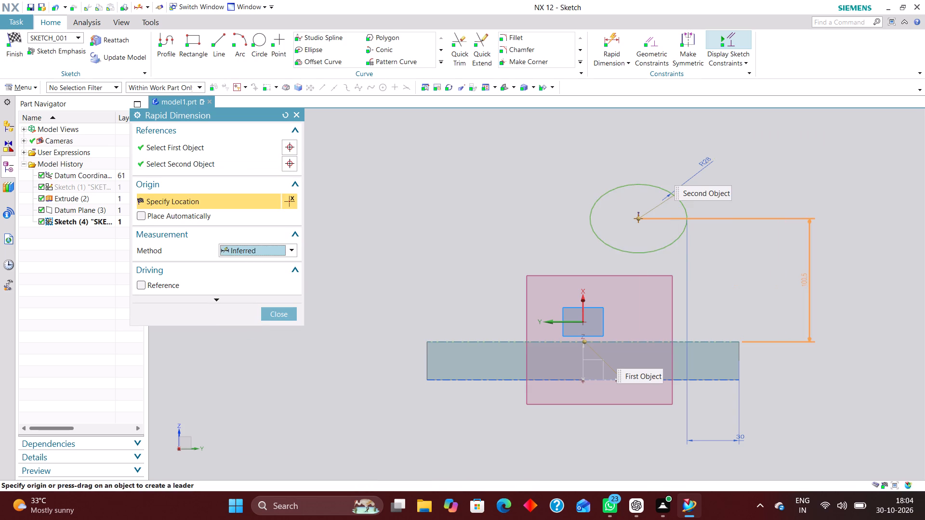
left_click(804, 284)
type("40")
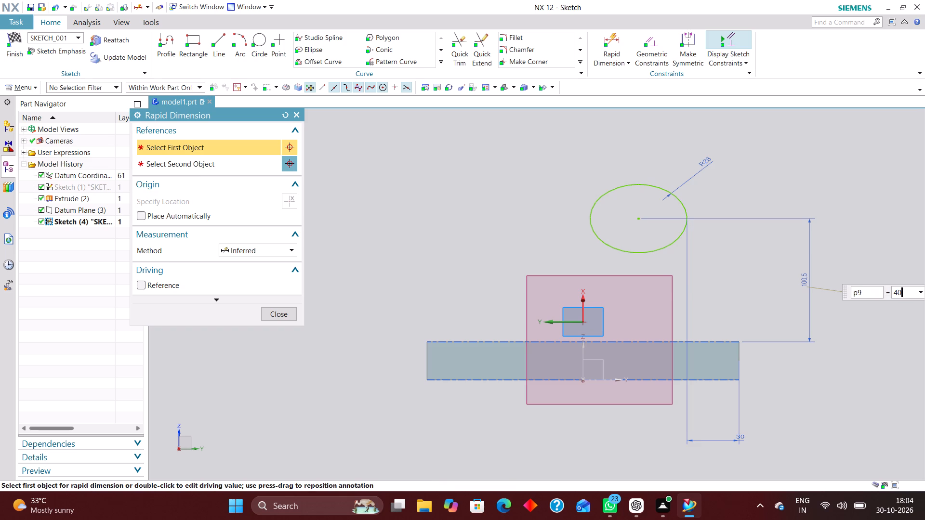
key("Return")
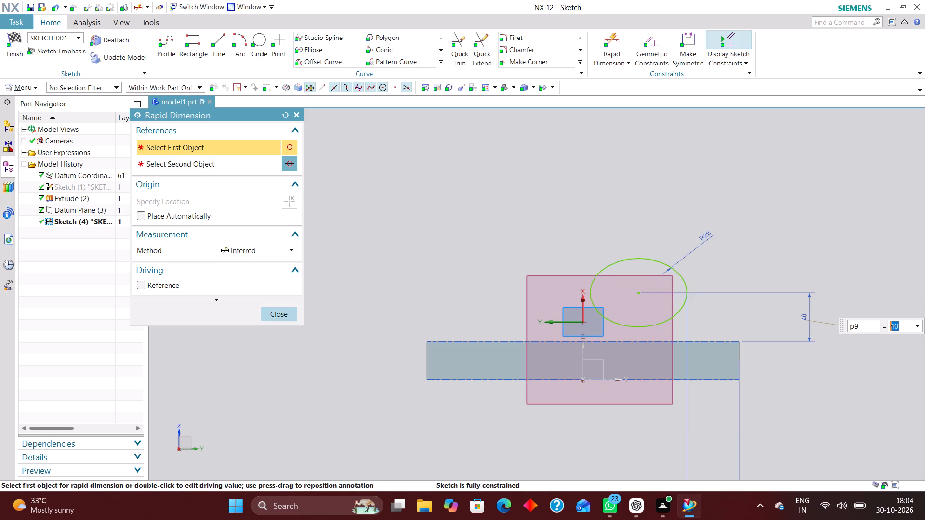
left_click(284, 311)
left_click(14, 36)
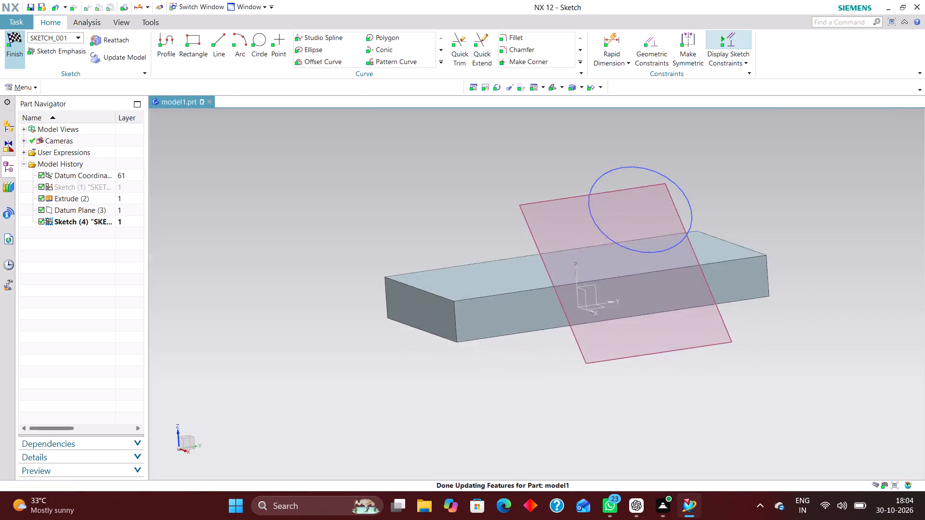
Extrude the circle 65 mm in the reversed direction, down into the base plate, with Boolean set to None.
scroll(683, 296, "down", 1)
scroll(743, 200, "up", 1)
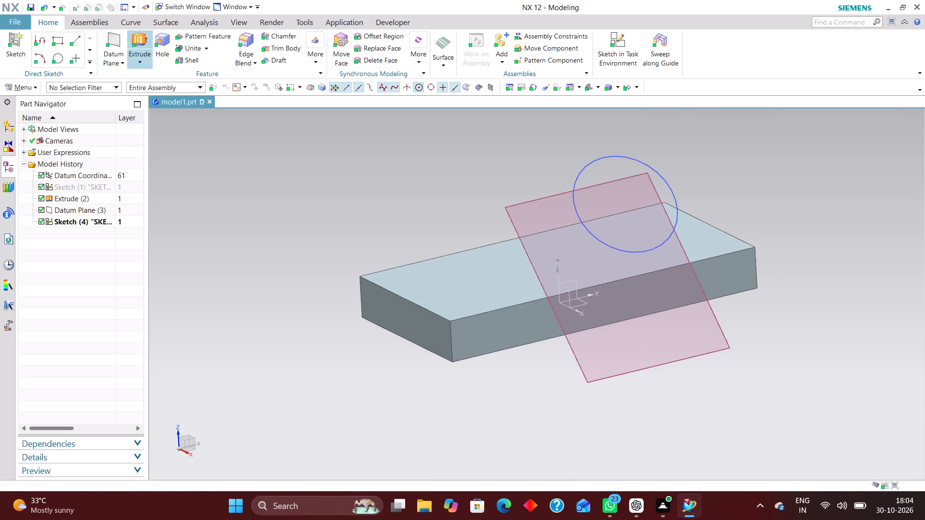
left_click(142, 38)
left_click(595, 160)
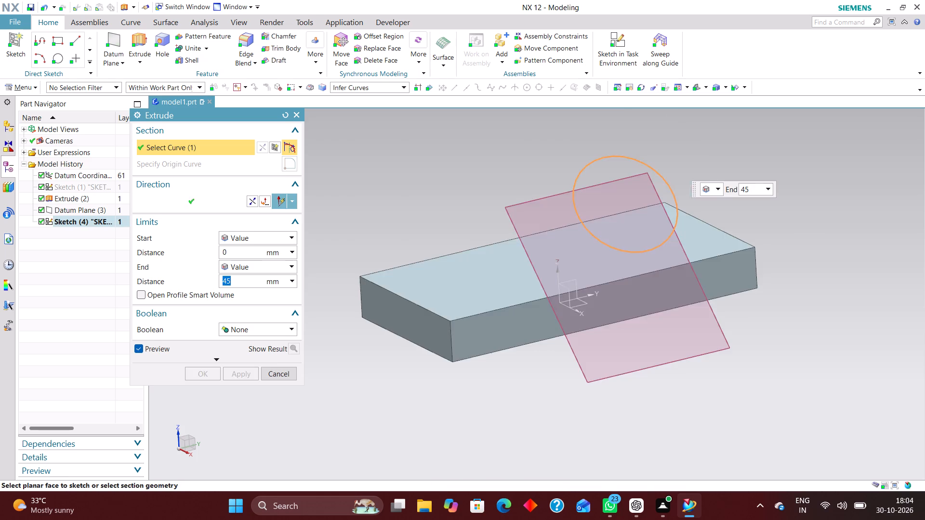
left_click(253, 197)
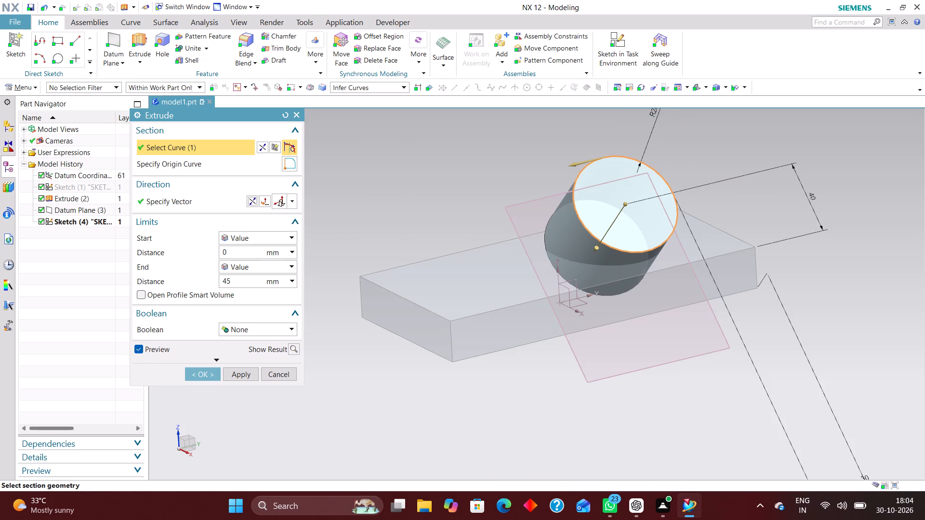
middle_click_drag(788, 298, 782, 277)
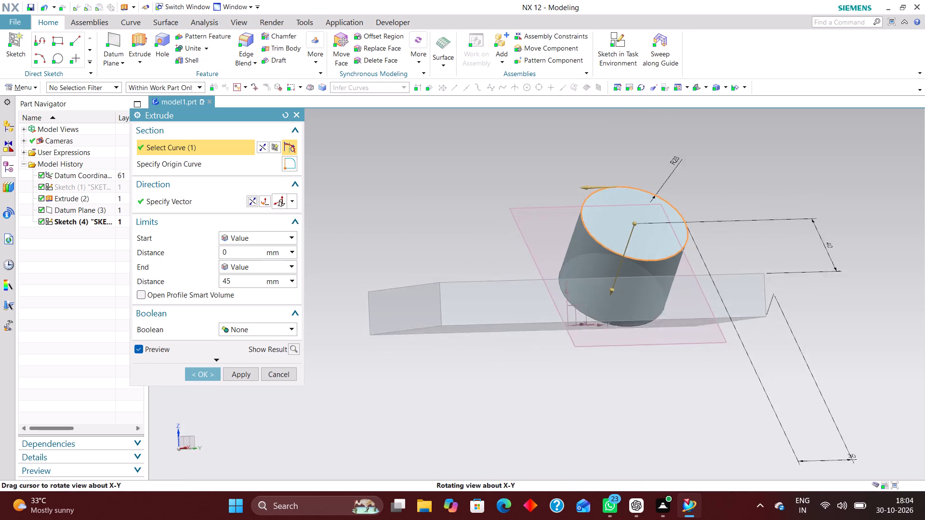
middle_click_drag(782, 277, 806, 293)
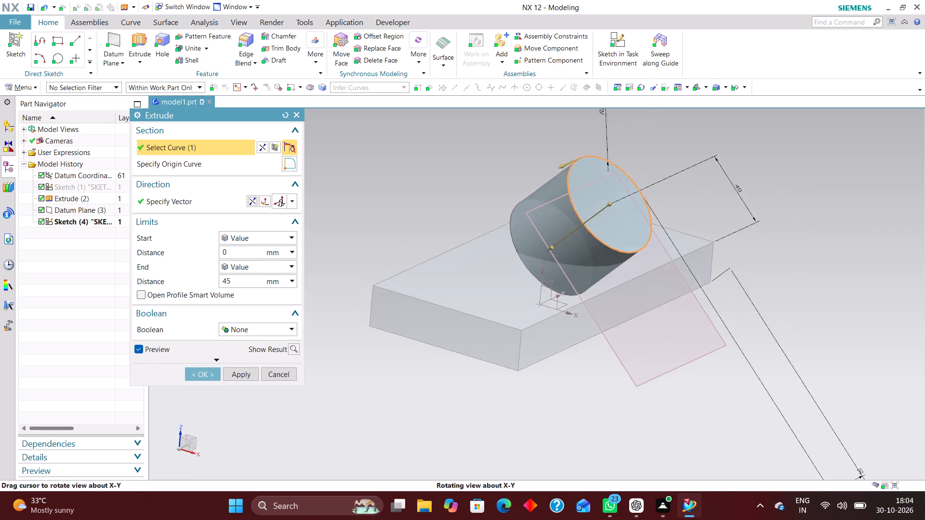
middle_click_drag(806, 293, 838, 291)
right_click_drag(823, 267, 820, 266)
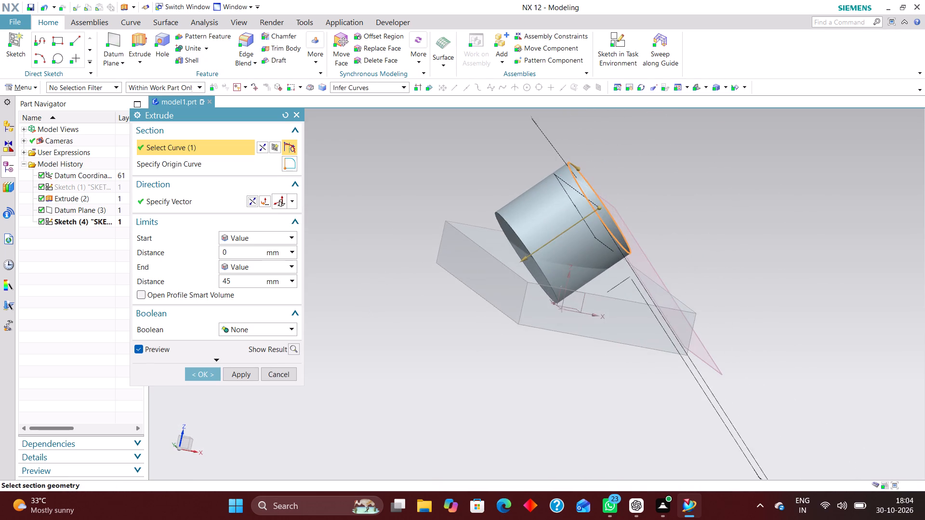
right_click_drag(820, 266, 600, 231)
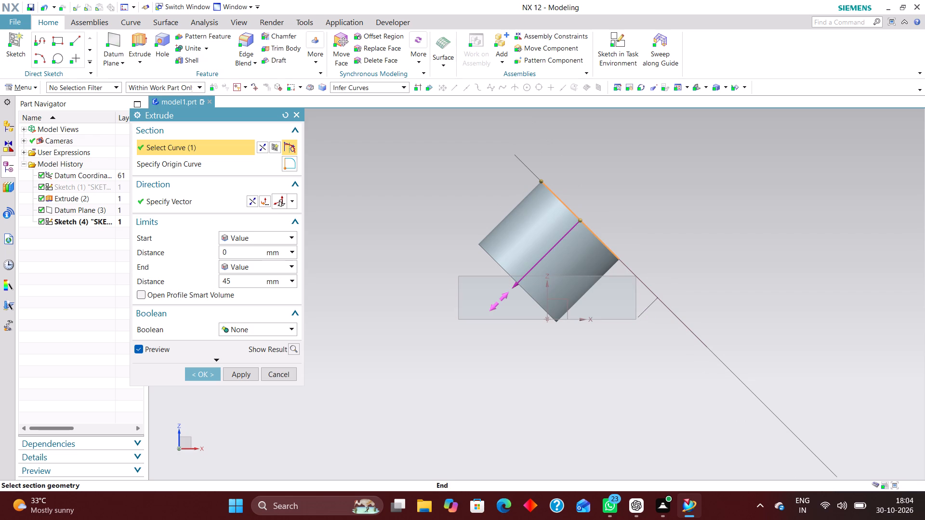
middle_click_drag(685, 251, 635, 274)
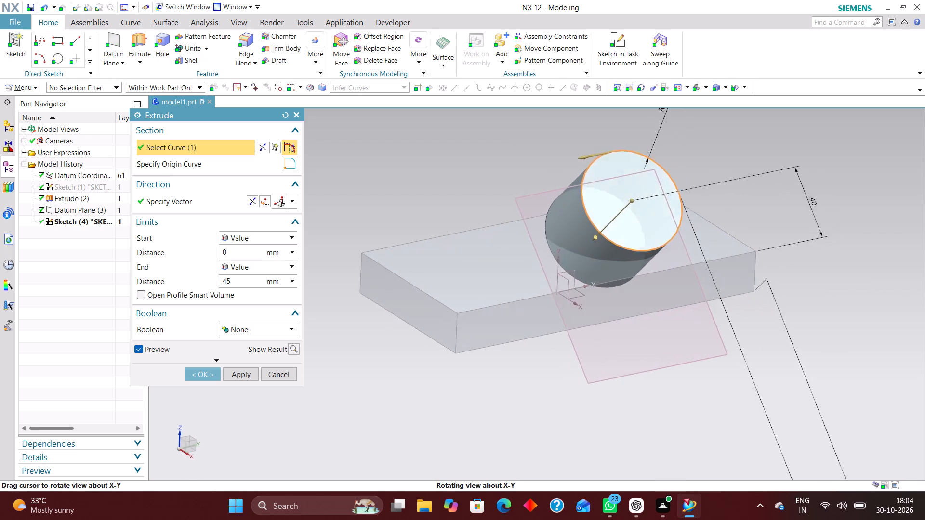
middle_click_drag(635, 274, 687, 279)
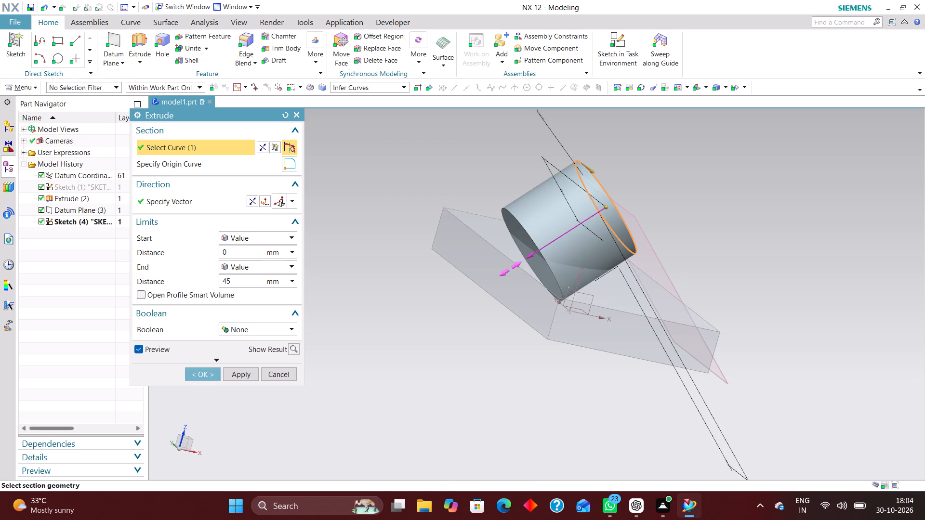
left_click_drag(531, 253, 499, 276)
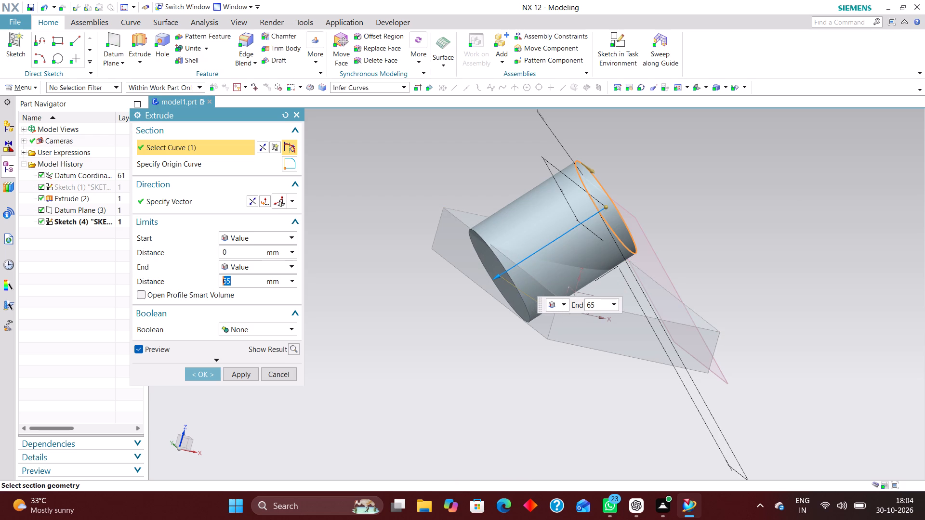
middle_click_drag(726, 272, 669, 262)
scroll(724, 275, "up", 1)
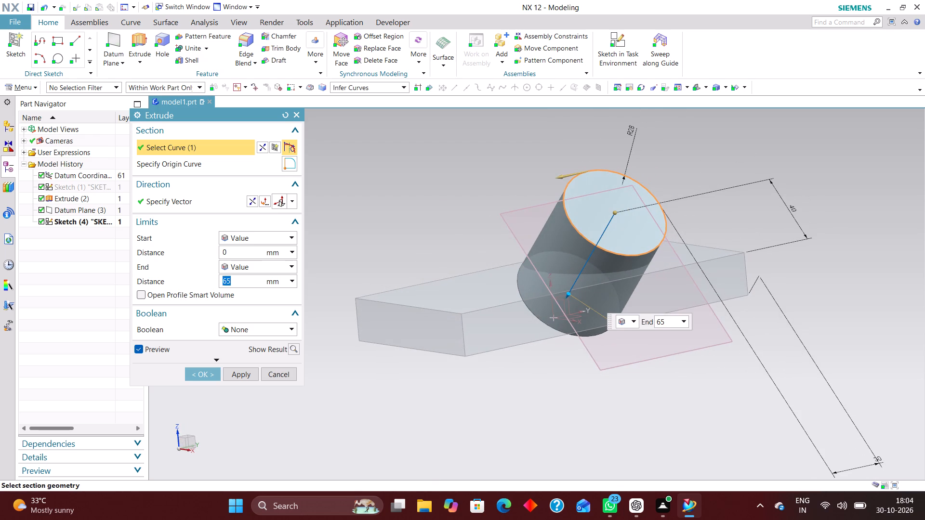
left_click(203, 378)
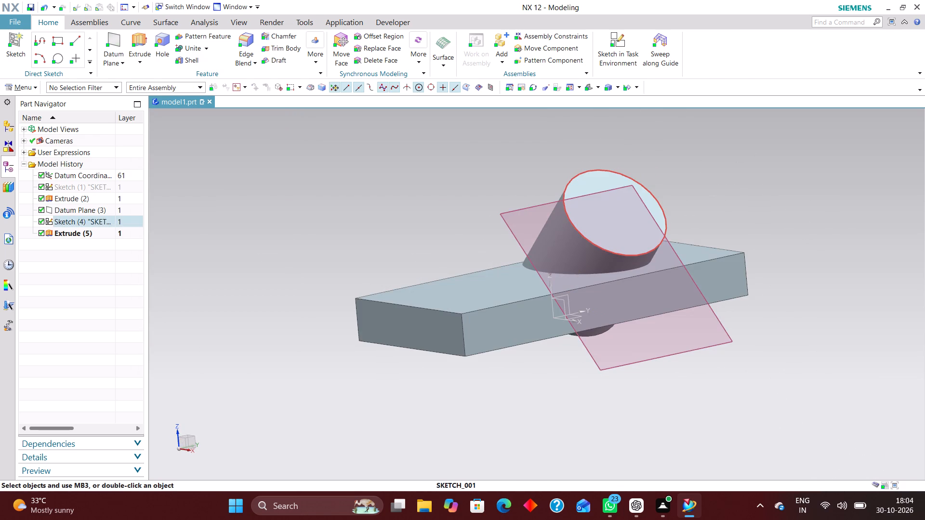
Hide the circle sketch and the inclined datum plane so only the solid bodies and coordinate system are displayed.
right_click_drag(666, 218, 670, 272)
left_click(590, 84)
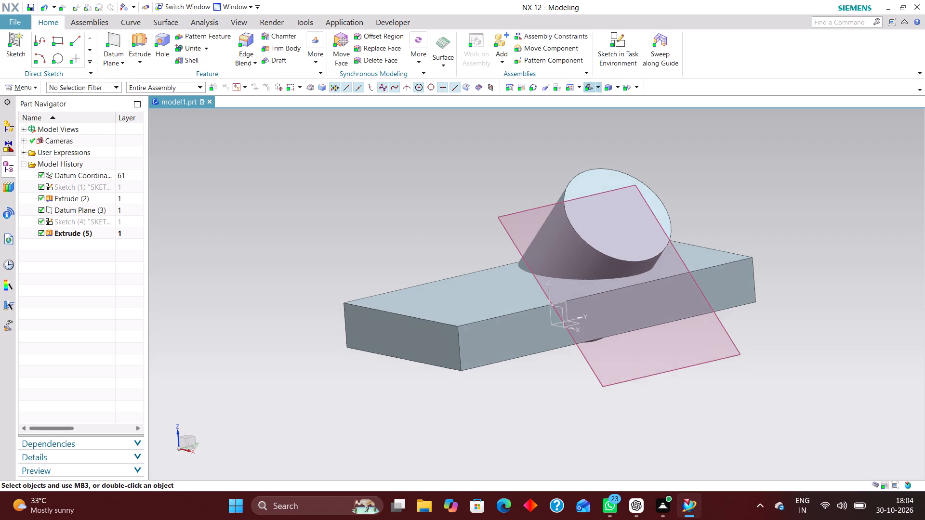
scroll(669, 151, "down", 3)
right_click_drag(686, 304, 687, 338)
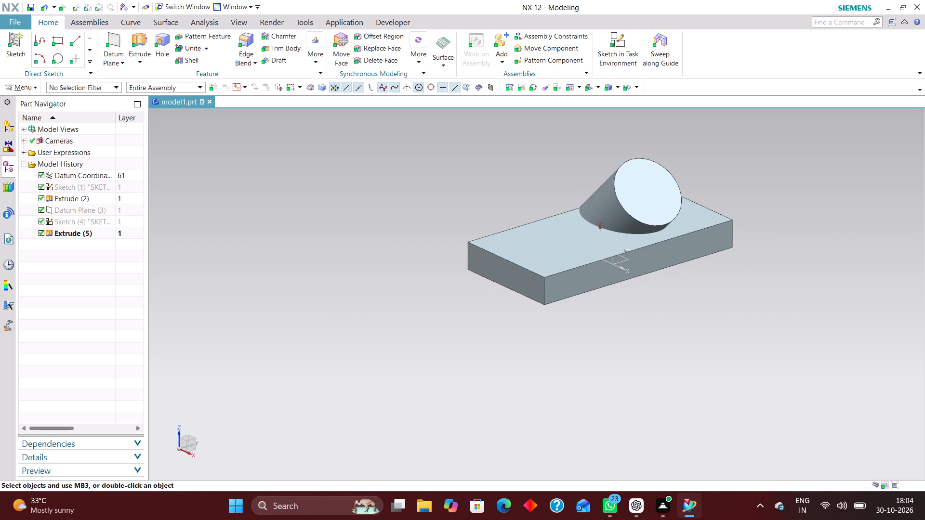
middle_click_drag(756, 287, 773, 281)
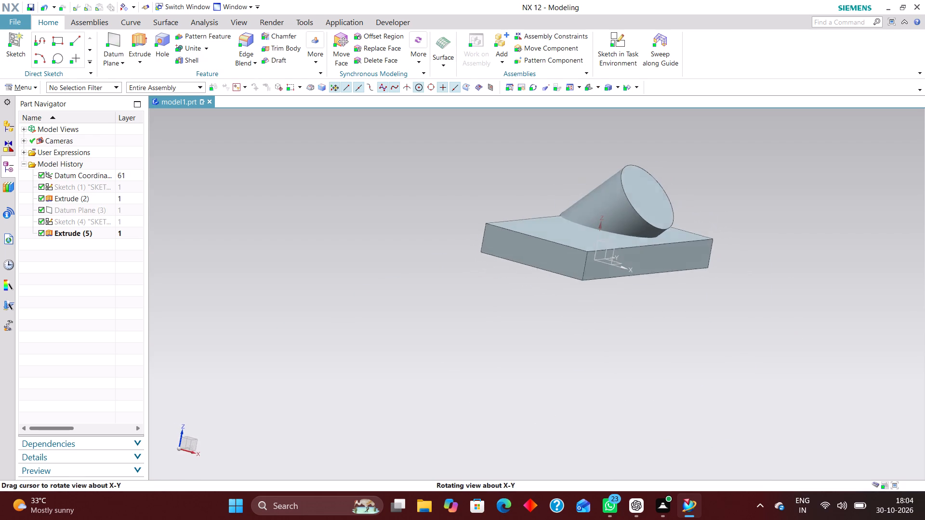
Examine from several angles how the inclined boss passes through the base plate, finishing in a standard pictorial view.
middle_click_drag(773, 281, 765, 279)
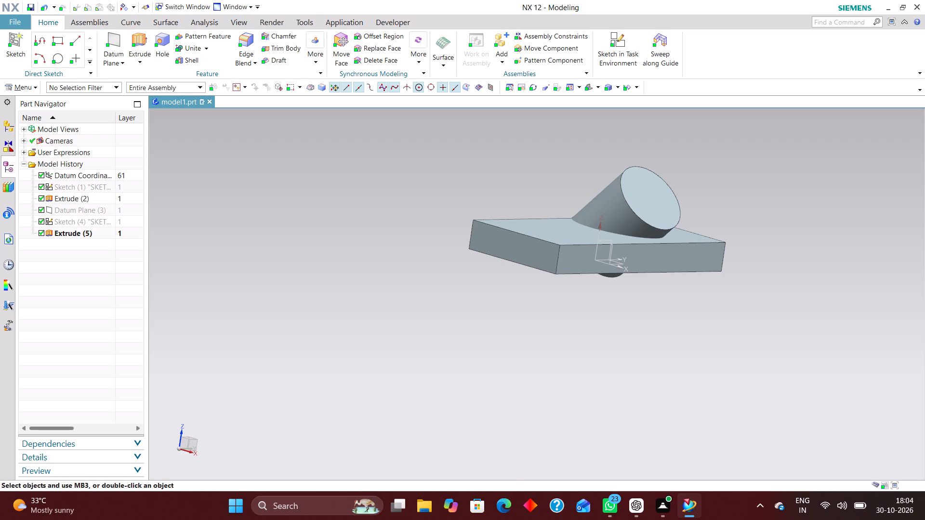
scroll(691, 215, "up", 2)
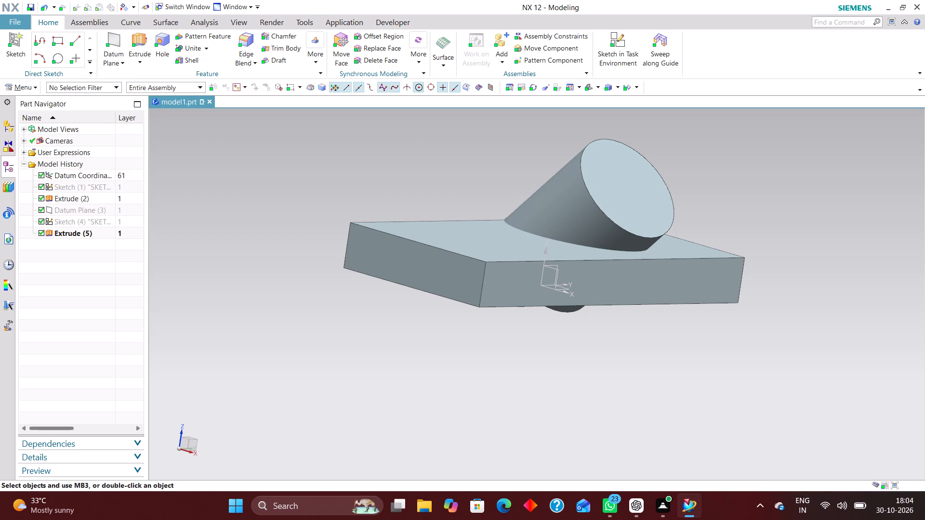
middle_click_drag(678, 354, 712, 371)
right_click_drag(713, 299, 562, 282)
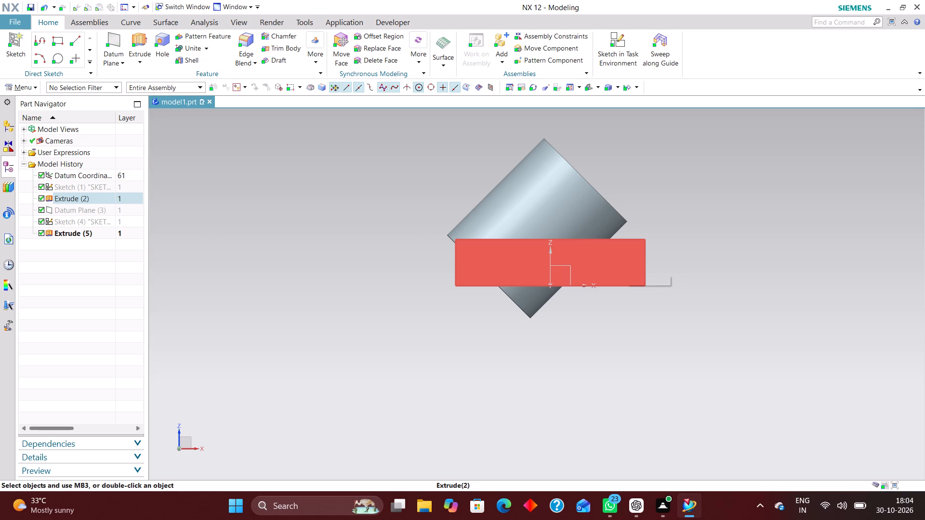
middle_click_drag(621, 344, 570, 354)
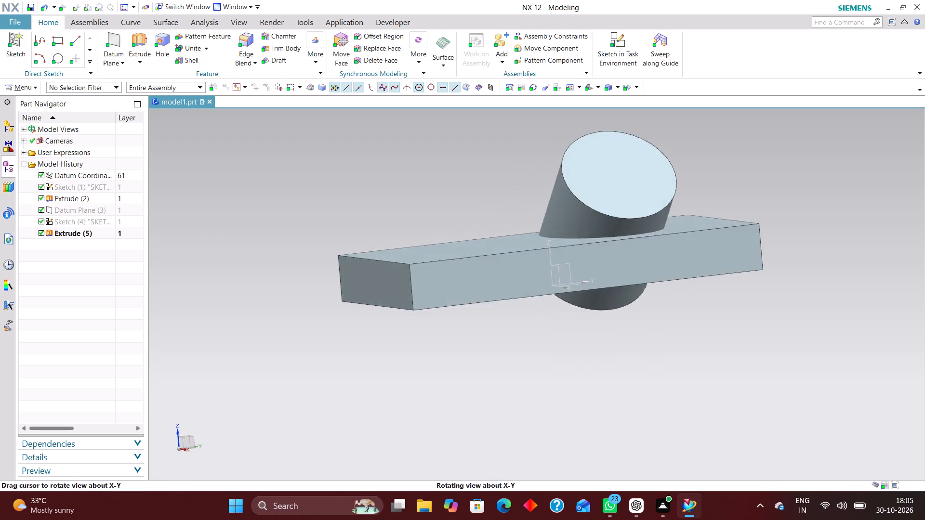
middle_click_drag(570, 354, 588, 351)
right_click_drag(778, 182, 727, 195)
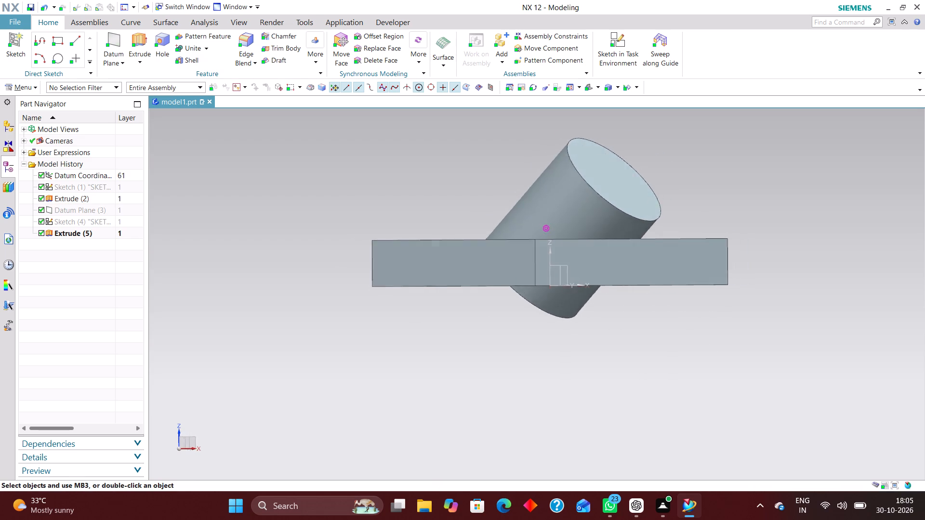
middle_click_drag(667, 297, 625, 299)
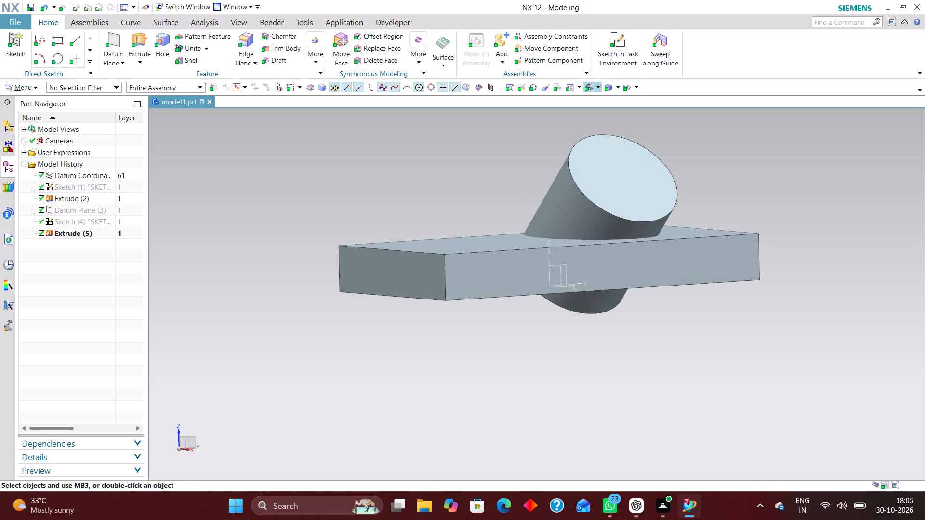
left_click(588, 85)
scroll(569, 219, "down", 2)
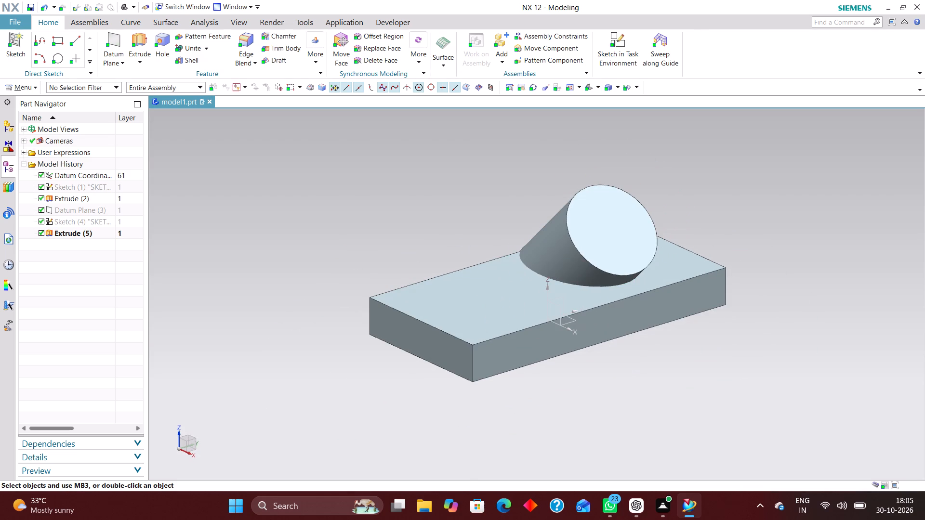
Start a task-environment sketch on the hidden inclined datum plane and face the plate's long side with the boss upright.
left_click(619, 34)
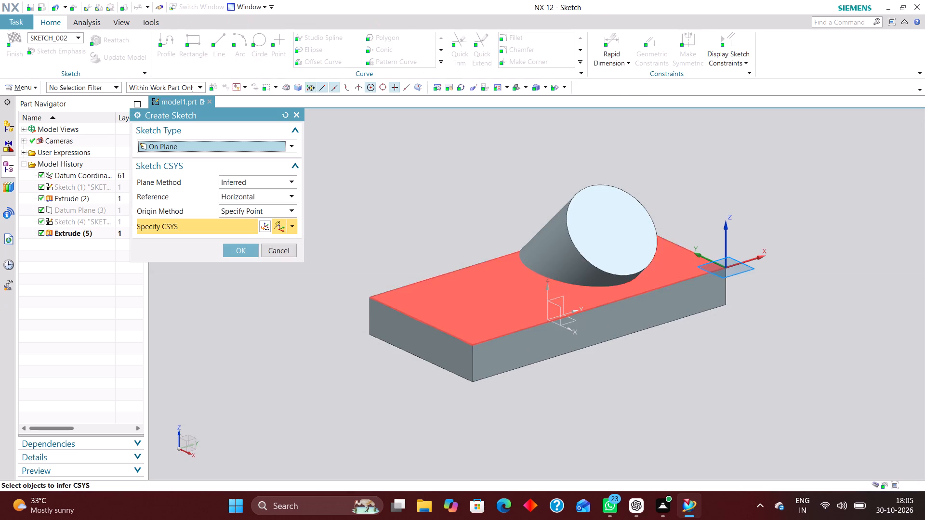
left_click(107, 211)
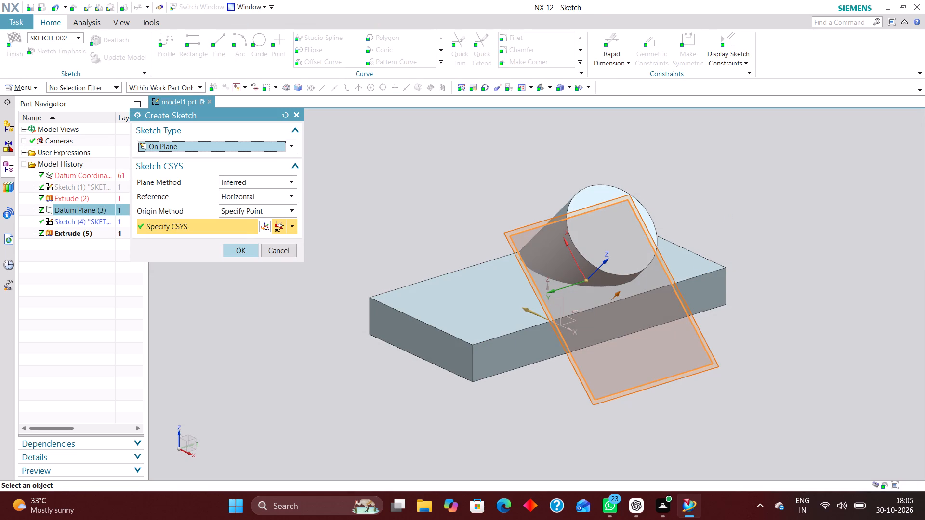
left_click(242, 250)
scroll(465, 229, "down", 2)
middle_click_drag(551, 406, 587, 372)
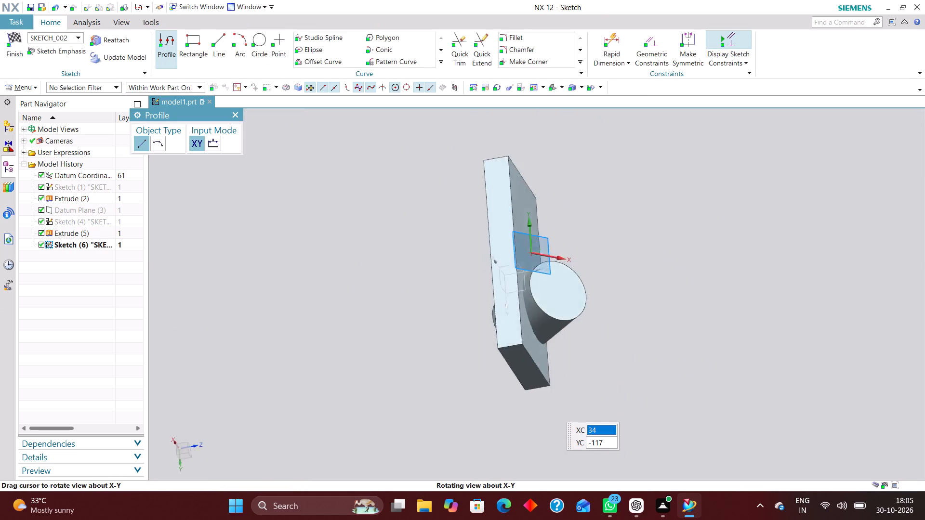
middle_click_drag(587, 372, 612, 436)
scroll(612, 435, "up", 1)
right_click_drag(708, 226, 527, 233)
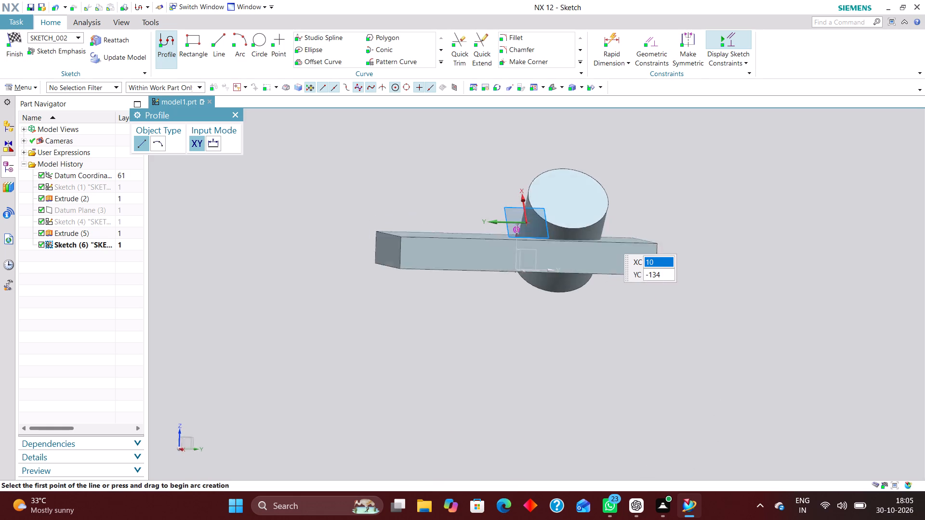
scroll(621, 156, "up", 1)
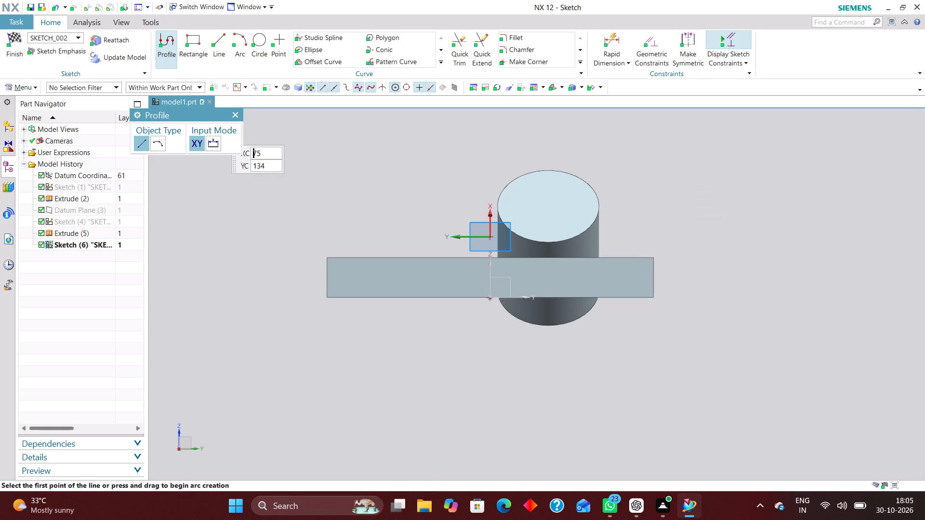
Sketch a circle of about 9.4 mm radius just above the boss's inclined end face.
left_click(254, 37)
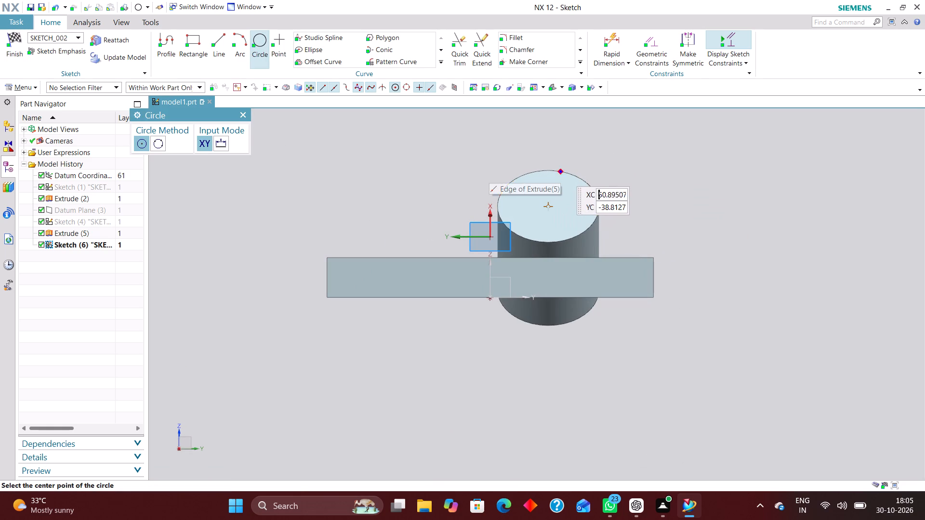
left_click(531, 150)
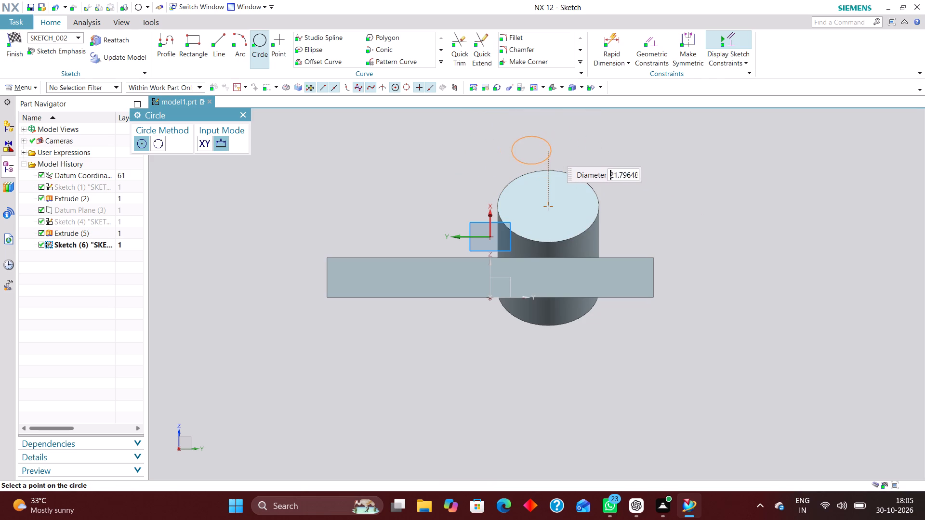
left_click(552, 152)
Dimension the circle's centre 60 mm from the base plate's short end edge nearest the boss.
left_click(613, 39)
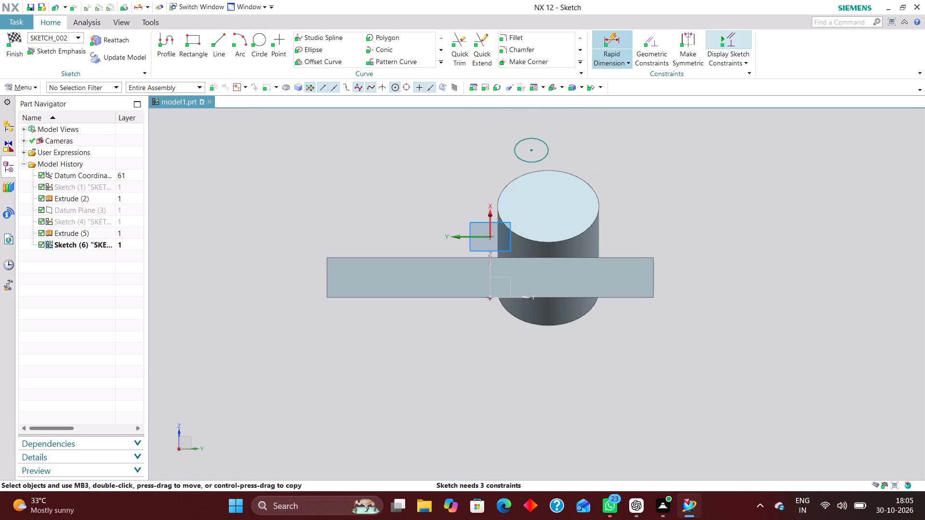
left_click(531, 151)
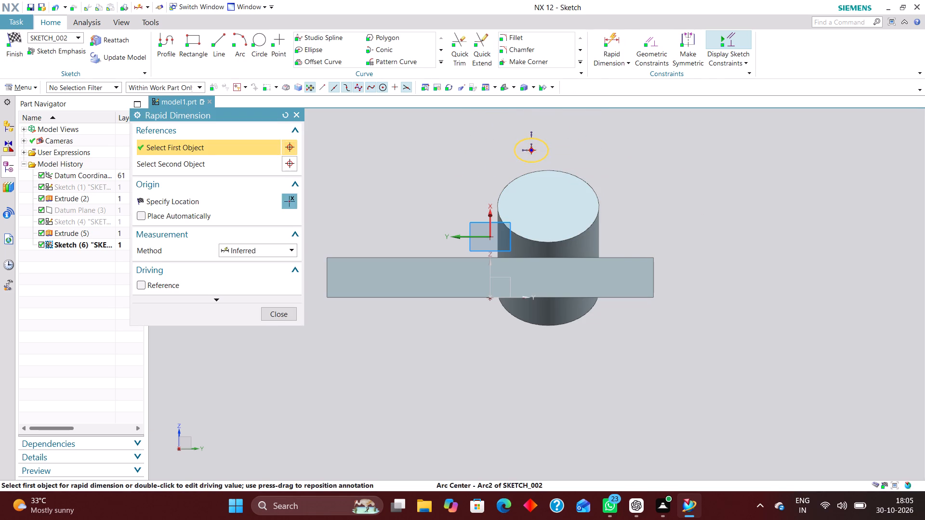
left_click(654, 291)
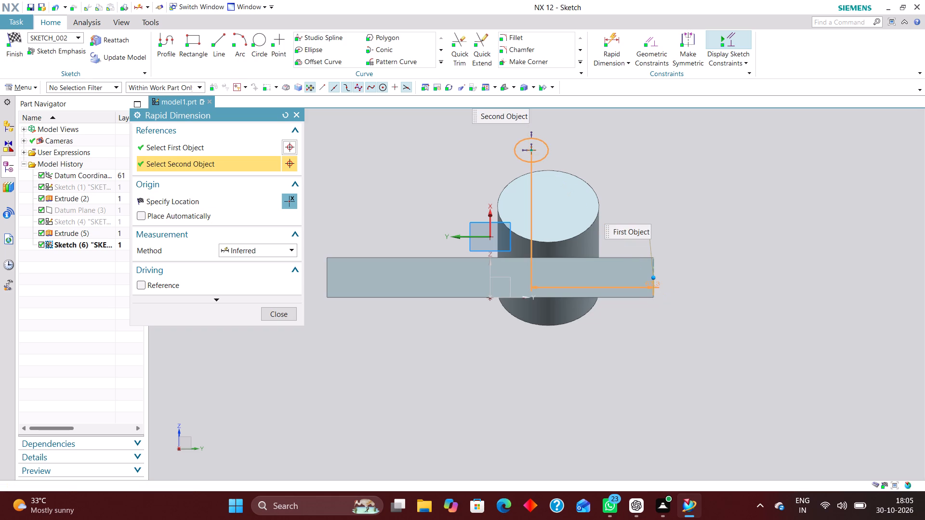
left_click(586, 409)
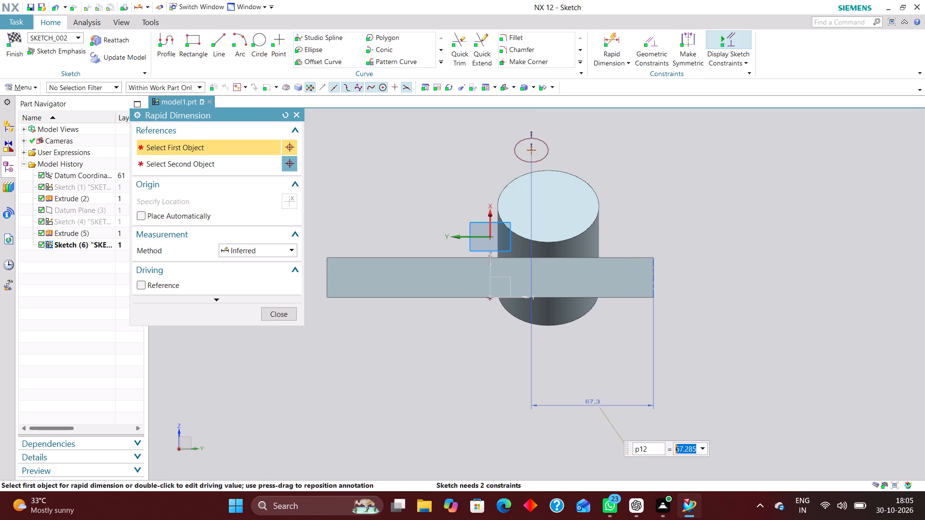
type("60")
key("Return")
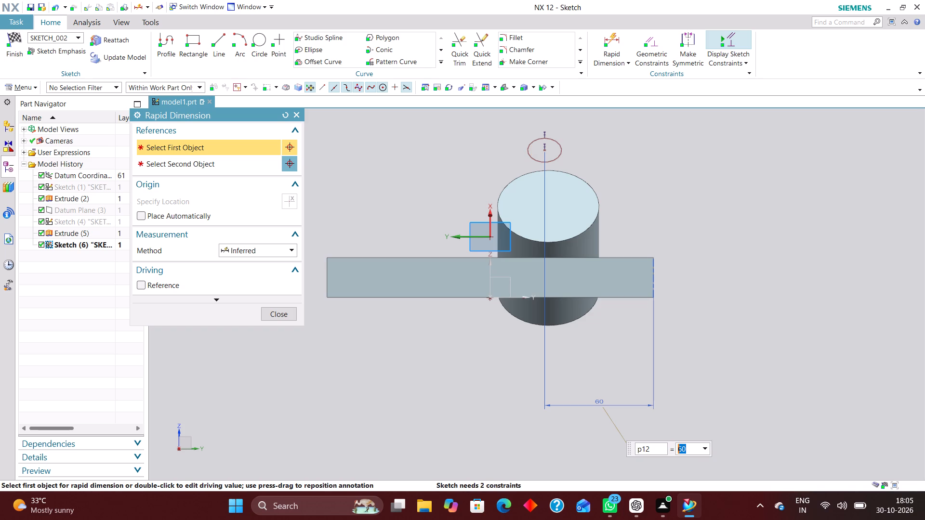
Add a radial dimension to the new circle and set its radius to 28 mm.
left_click(278, 250)
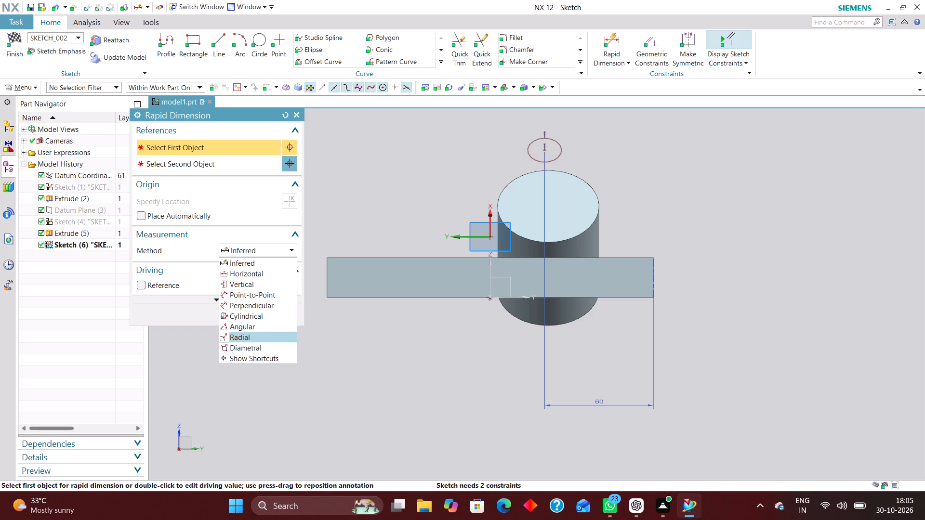
left_click(268, 338)
left_click(562, 148)
left_click(590, 139)
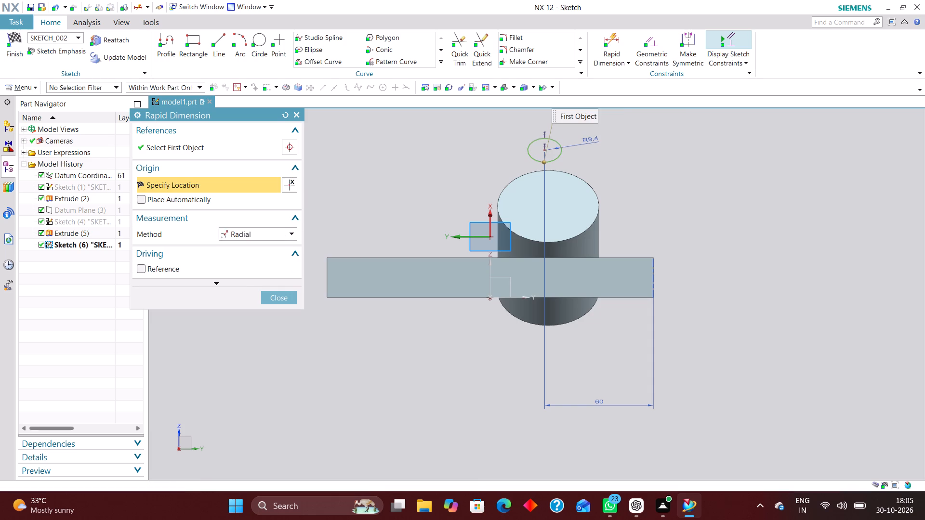
type("28")
key("Return")
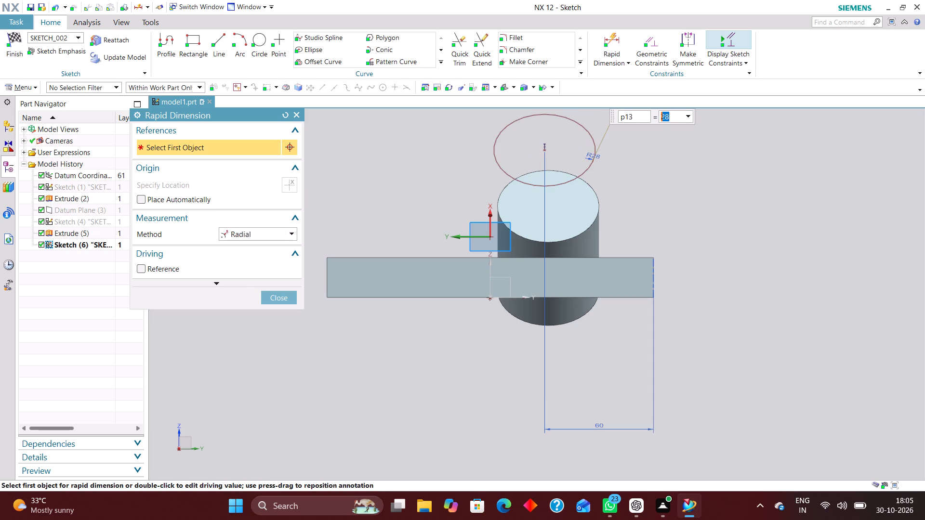
Dimension the circle's centre 40 mm above the plate's upper long edge with the Inferred method and end dimensioning.
left_click(608, 33)
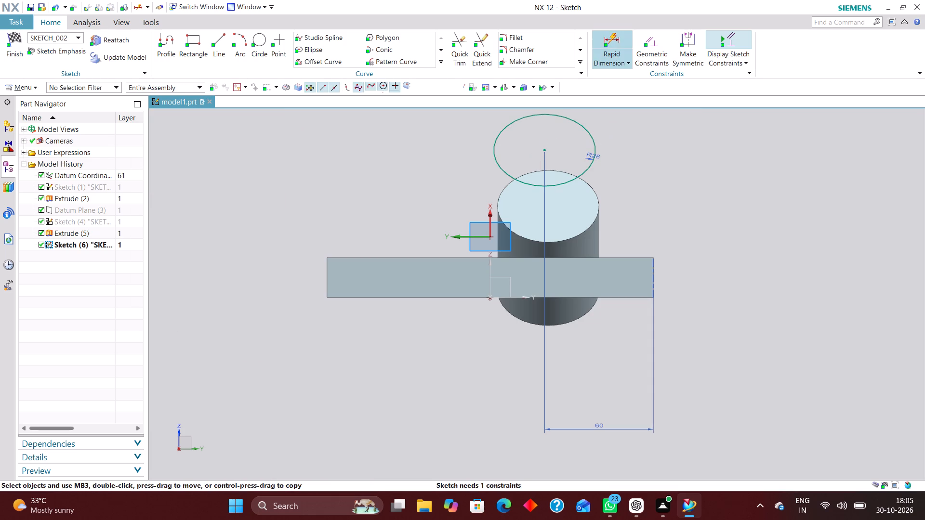
left_click(650, 256)
left_click(286, 237)
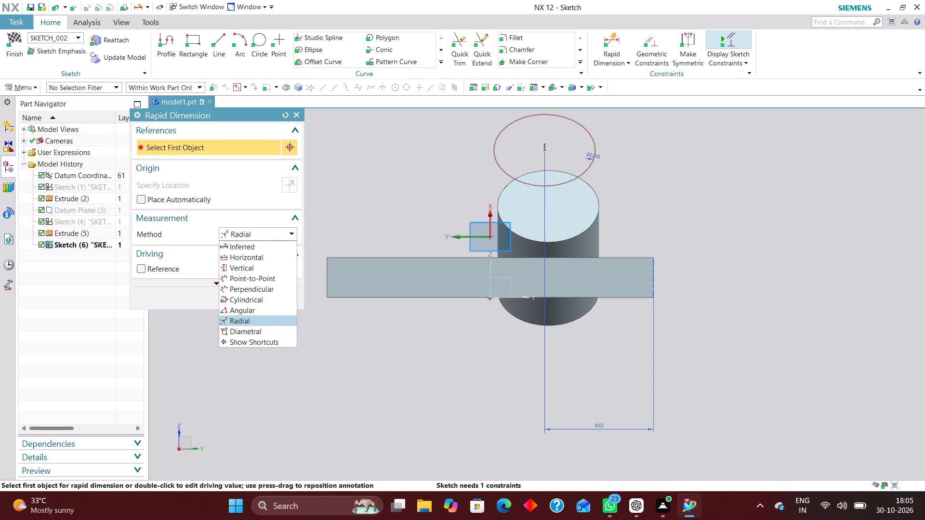
left_click(285, 246)
left_click(609, 256)
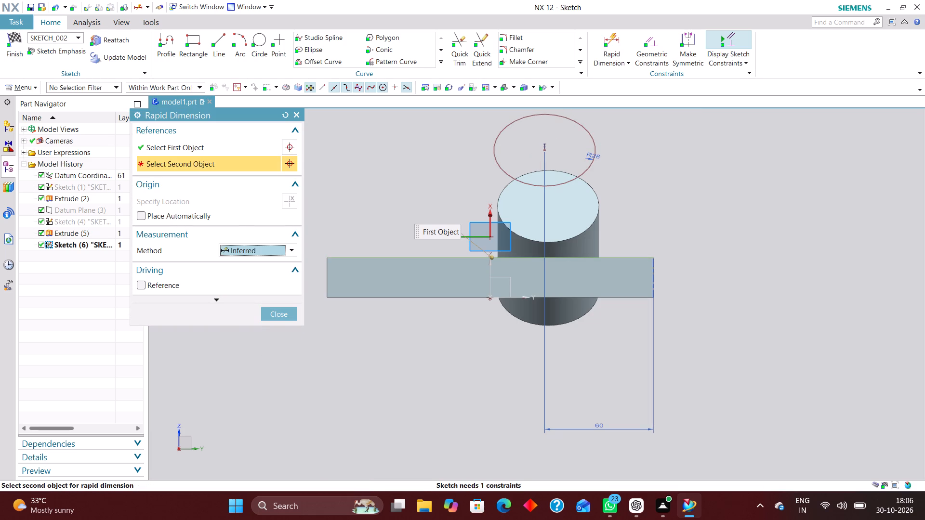
left_click(545, 152)
left_click(760, 199)
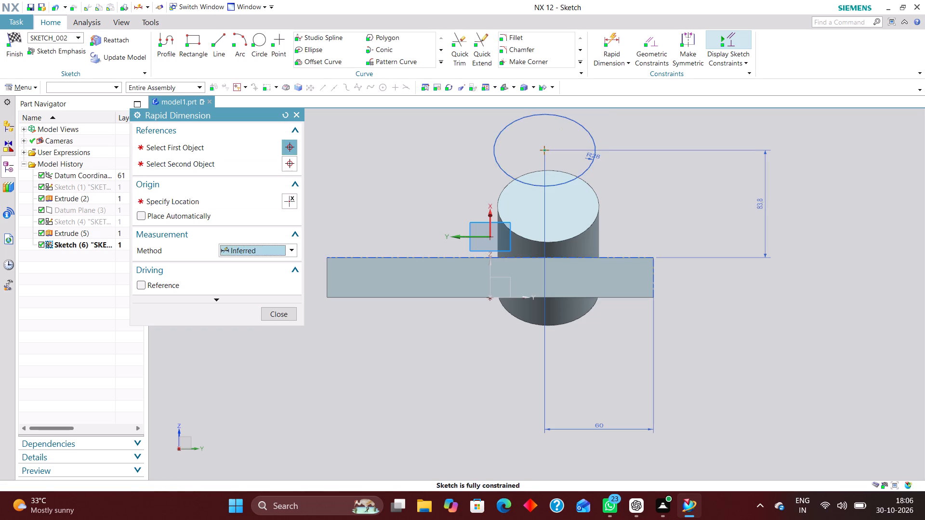
type("40")
key("Return")
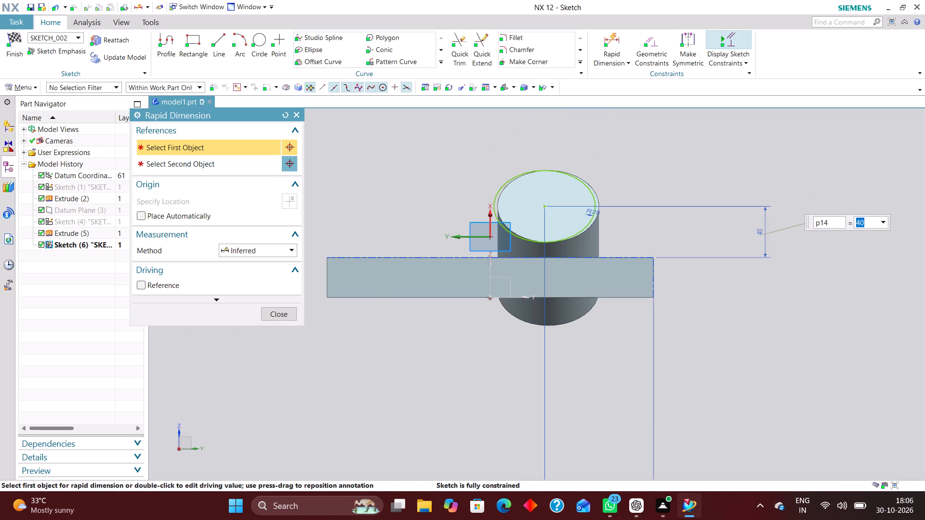
scroll(575, 134, "down", 2)
scroll(595, 337, "up", 2)
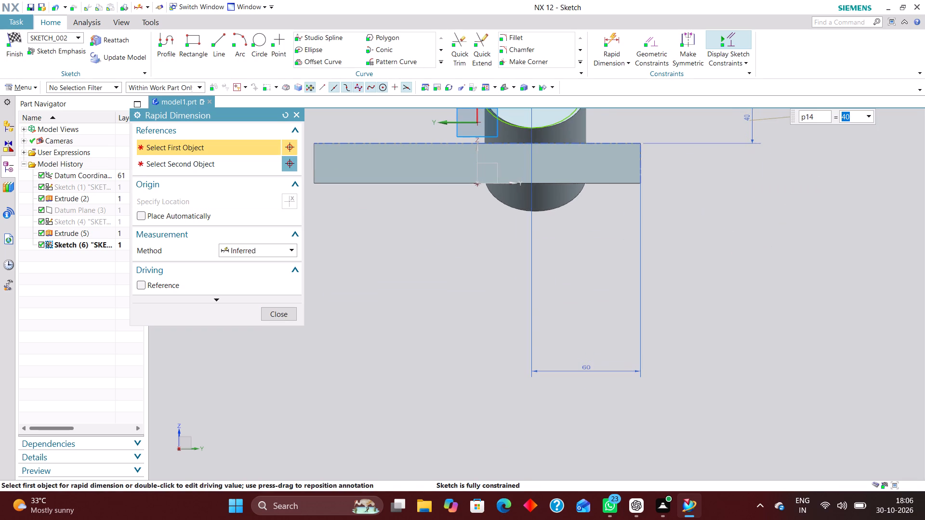
left_click(277, 314)
Edit the circle centre's 60 mm distance from the plate's end edge, trying 39 and 59 mm before setting 58 mm.
double_click(585, 369)
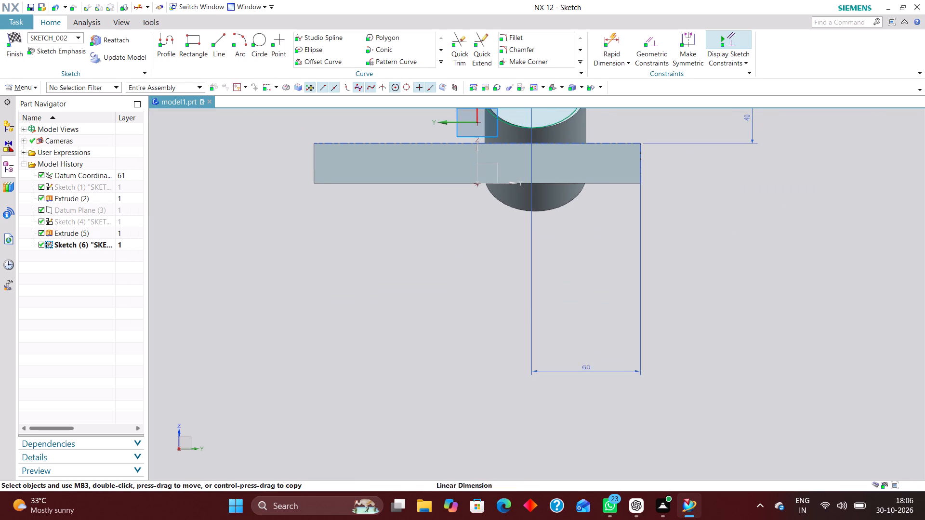
scroll(699, 365, "down", 2)
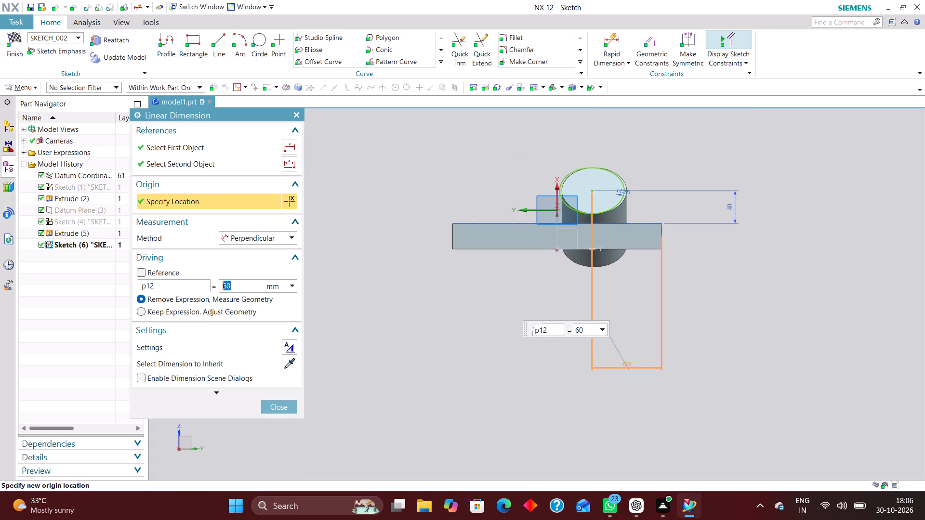
type("39")
key("Return")
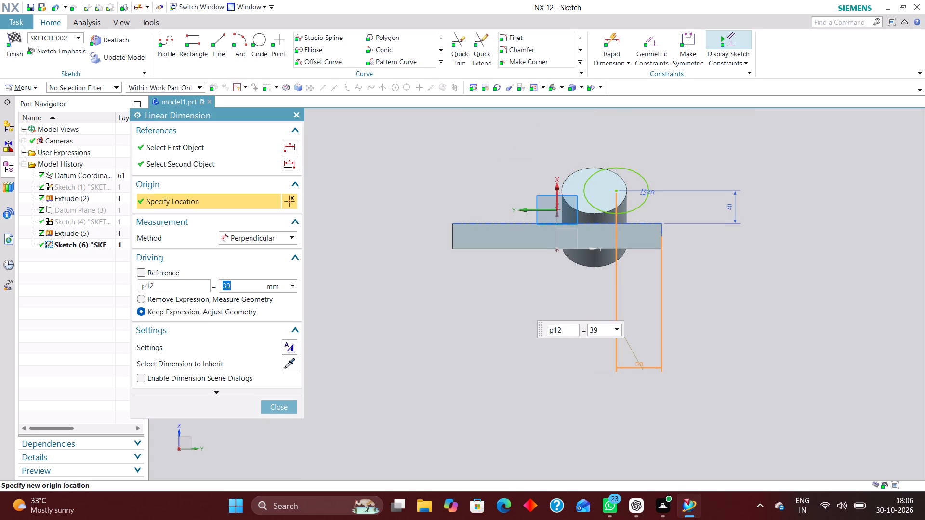
type("59")
key("Return")
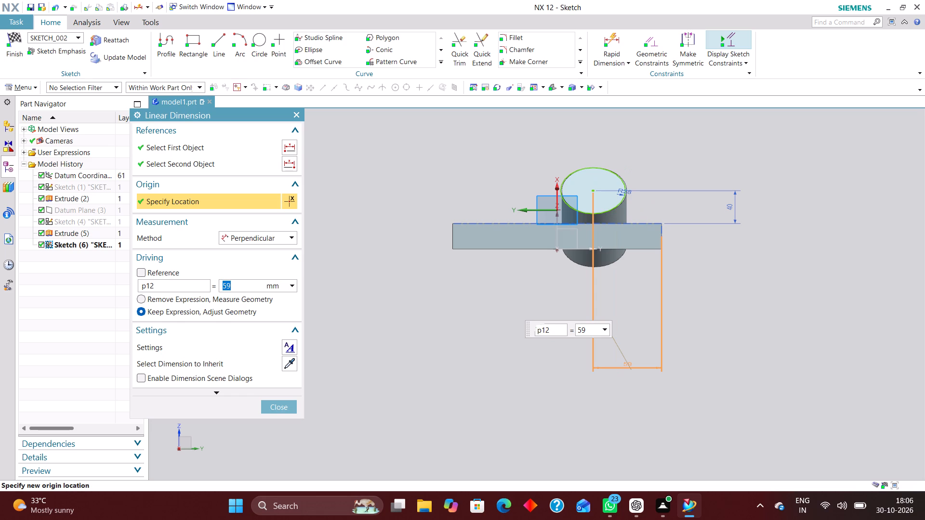
scroll(597, 172, "up", 6)
scroll(582, 150, "down", 3)
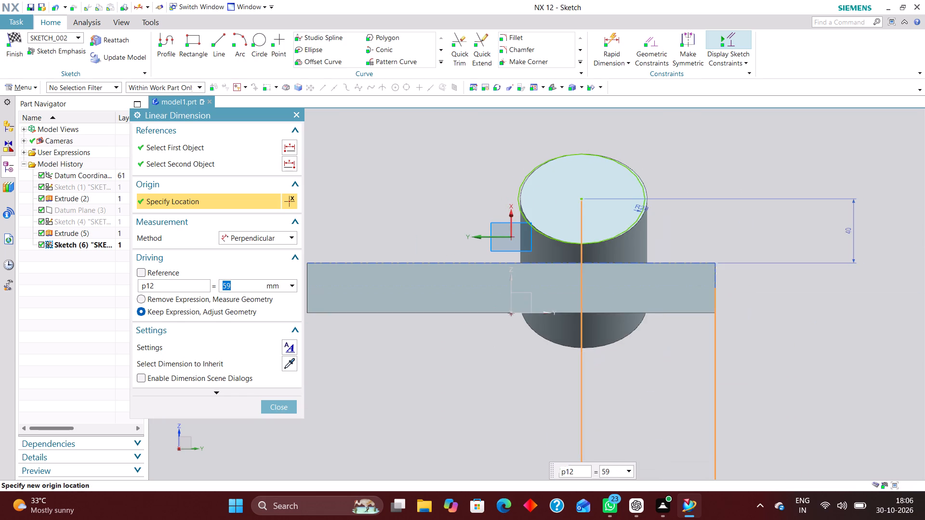
scroll(662, 172, "down", 1)
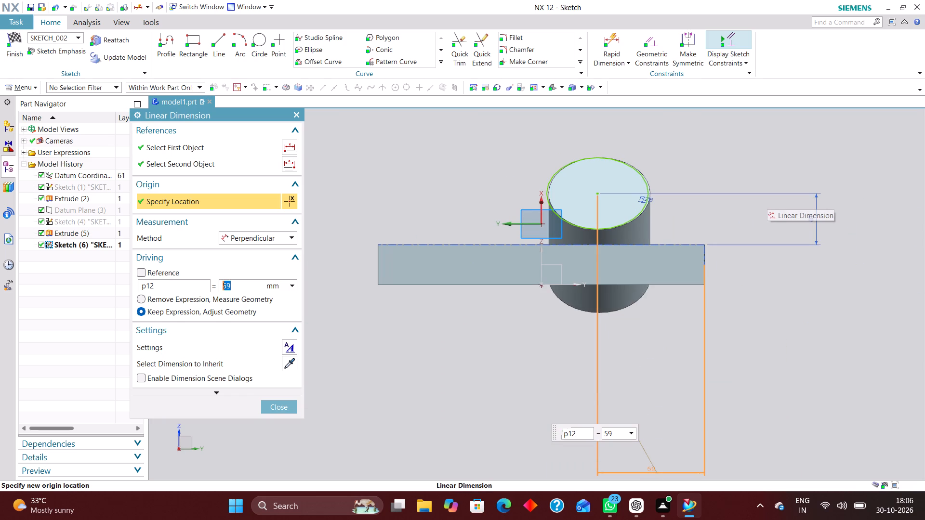
scroll(670, 148, "down", 2)
scroll(738, 278, "up", 1)
type("58")
key("Return")
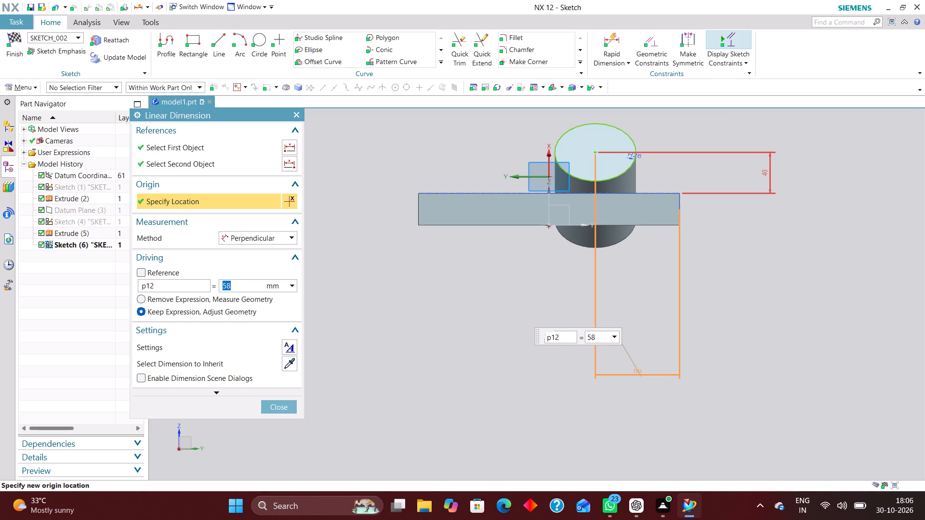
Draw two vertical lines, one on each side of the circle, from beside it down past the base plate.
left_click(285, 403)
scroll(612, 141, "up", 3)
middle_click_drag(647, 353, 677, 345)
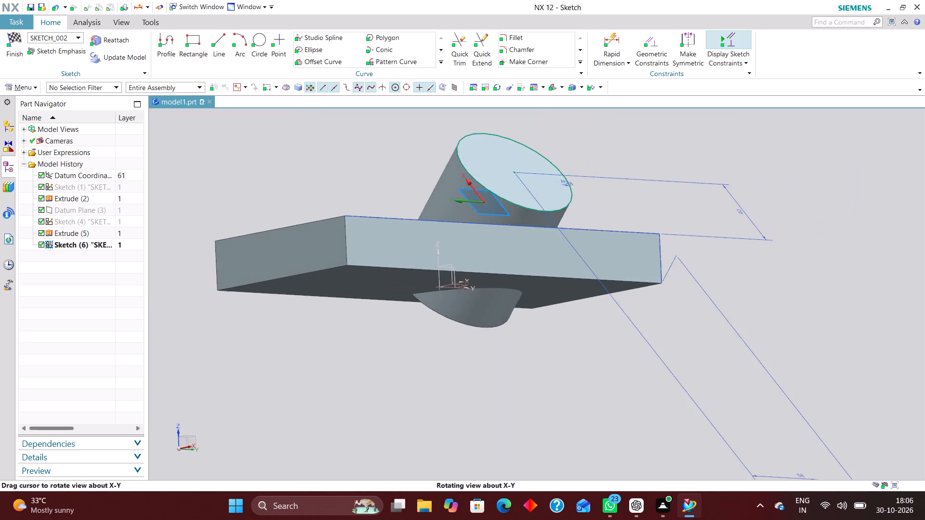
middle_click_drag(677, 345, 655, 351)
right_click_drag(787, 197, 686, 195)
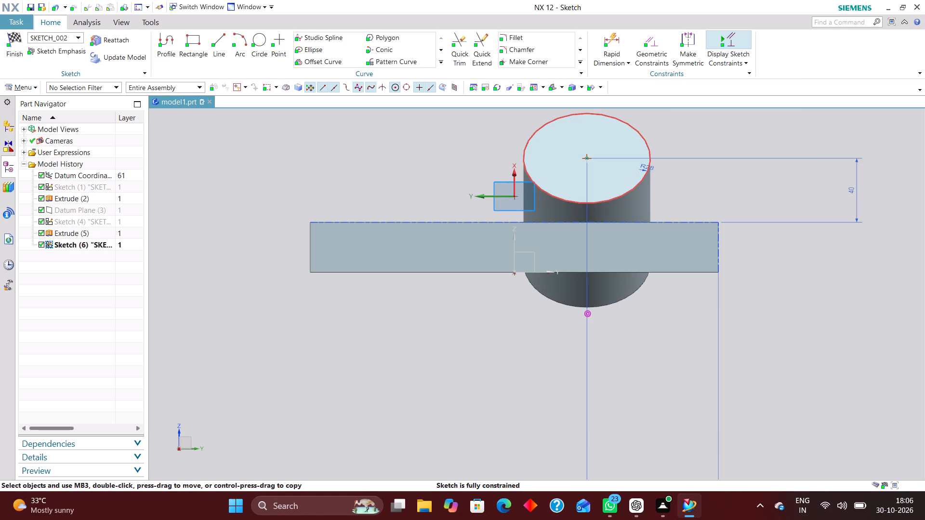
left_click(223, 42)
left_click(518, 133)
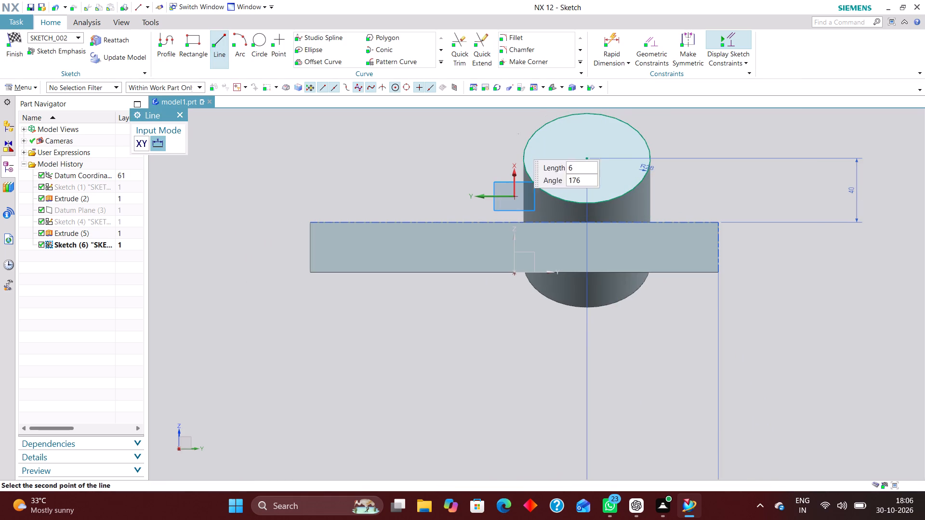
left_click(511, 328)
left_click(665, 137)
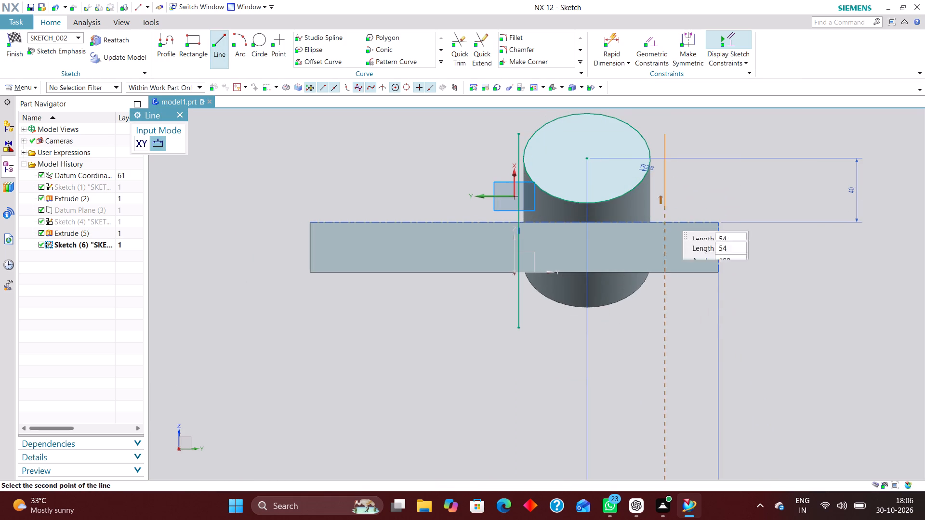
left_click(667, 325)
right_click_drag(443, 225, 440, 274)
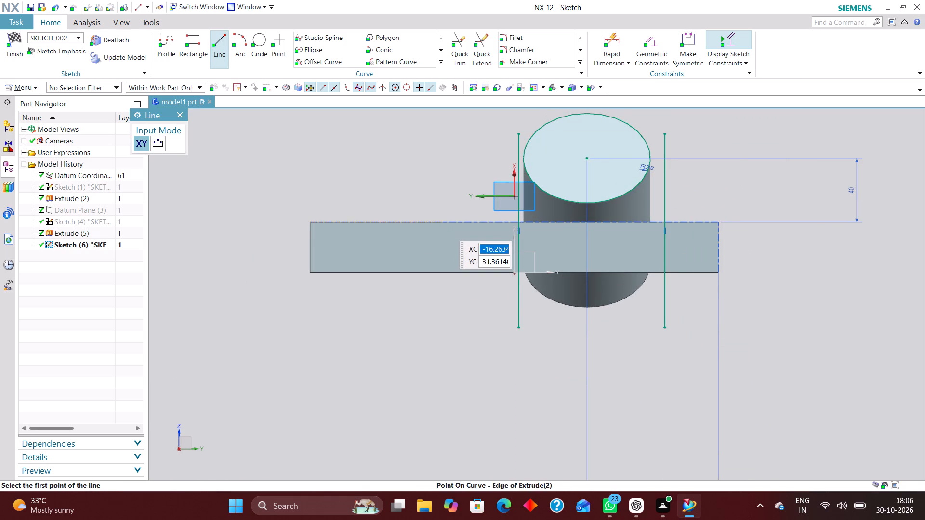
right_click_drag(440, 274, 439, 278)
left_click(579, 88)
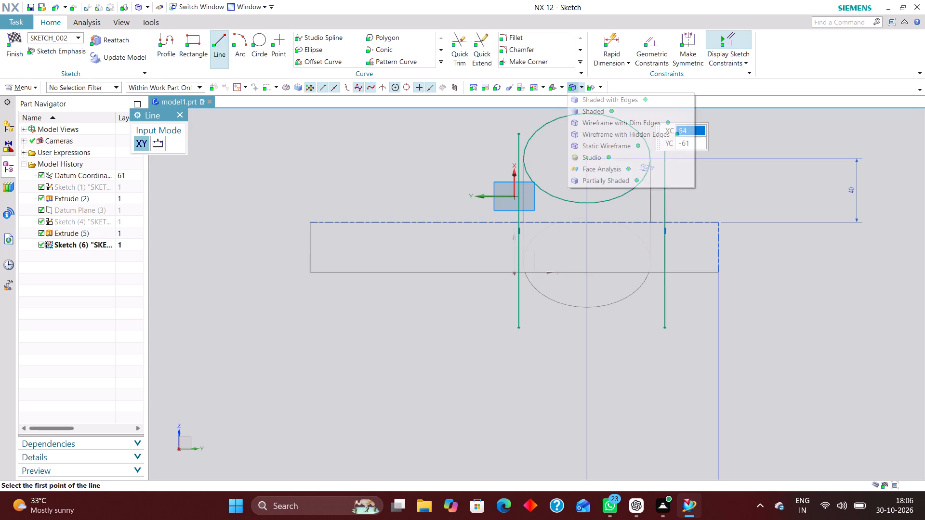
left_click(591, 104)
Apply Tangent constraints between the circle and each of the two vertical lines.
left_click(655, 41)
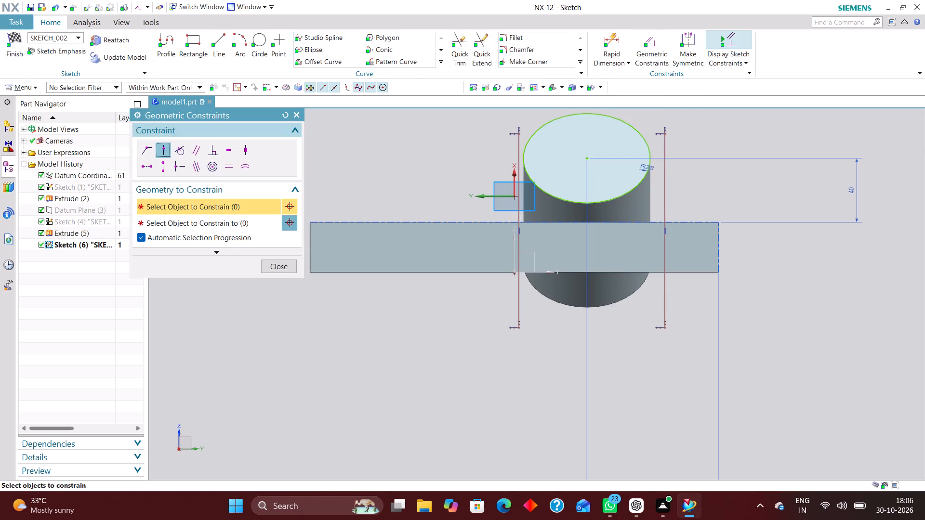
left_click(179, 152)
left_click(639, 133)
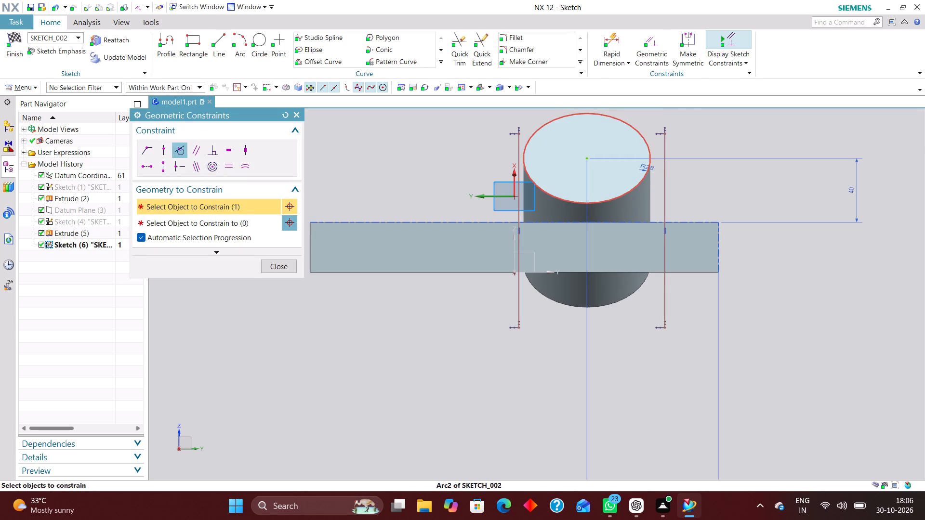
left_click(665, 146)
left_click(528, 140)
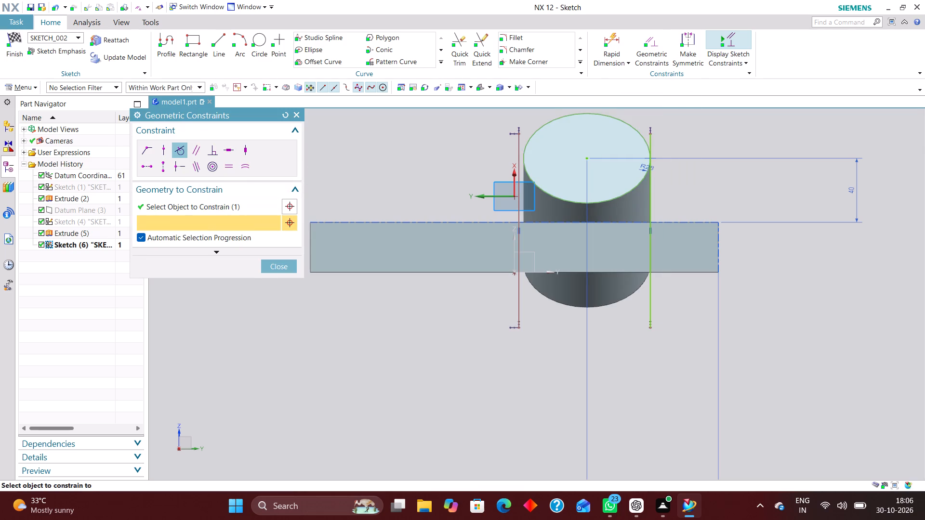
left_click(519, 144)
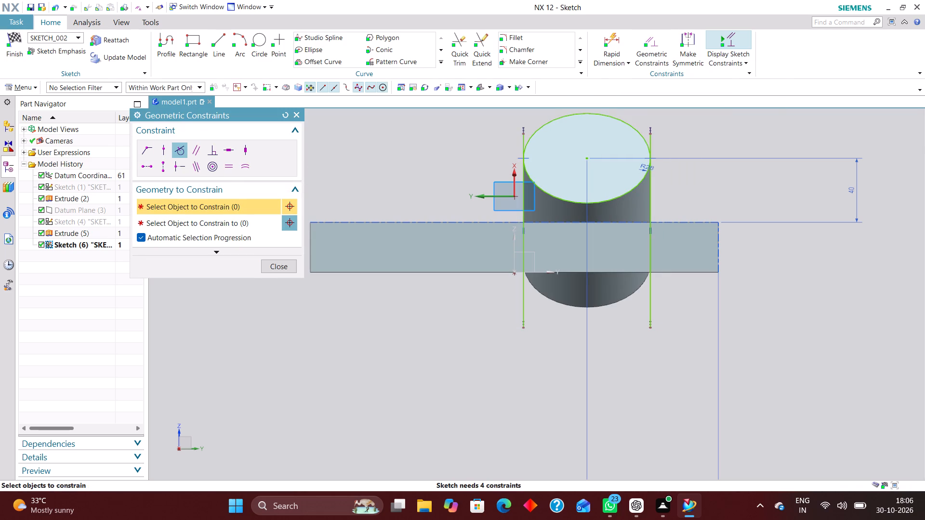
Constrain the upper endpoints of both tangent lines onto the circle with Point on Curve.
left_click(163, 147)
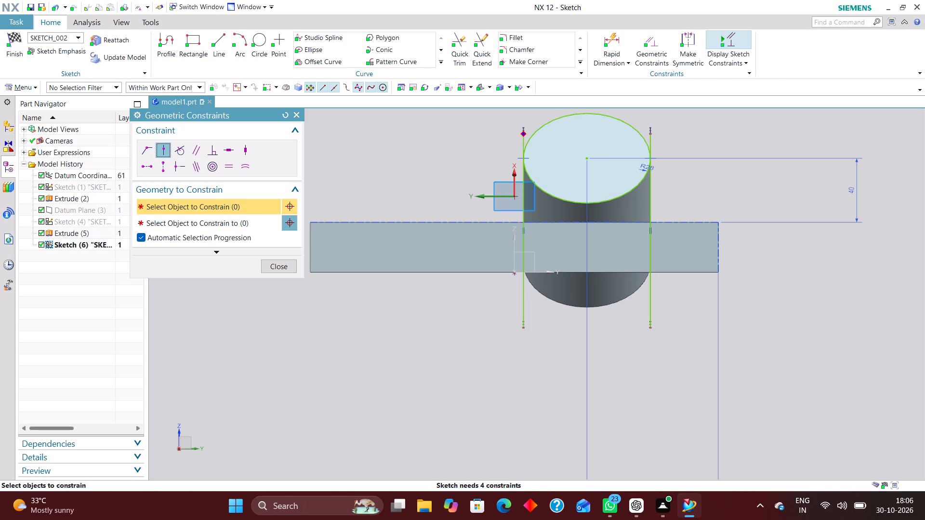
left_click(524, 133)
left_click(539, 129)
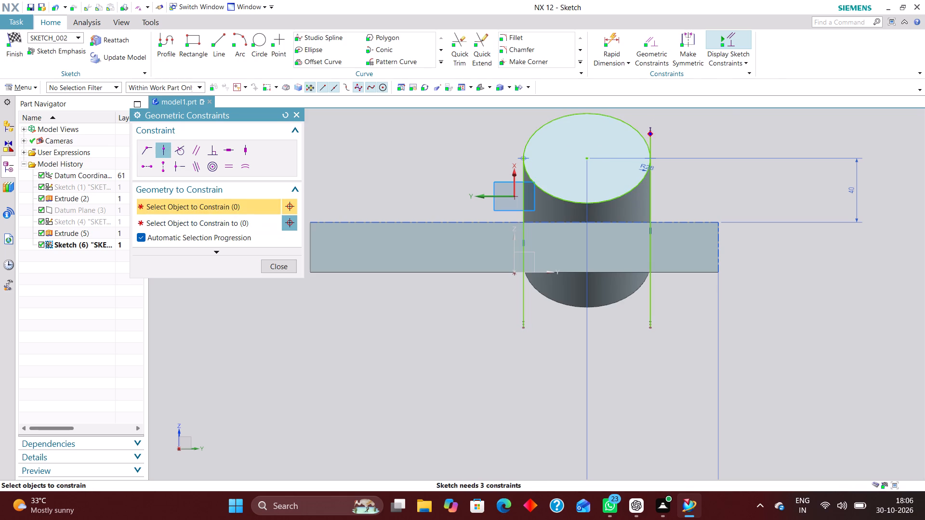
left_click(651, 131)
left_click(637, 131)
left_click(273, 266)
Draw a horizontal line across both tangent lines, just below the base plate's upper edge.
left_click(219, 39)
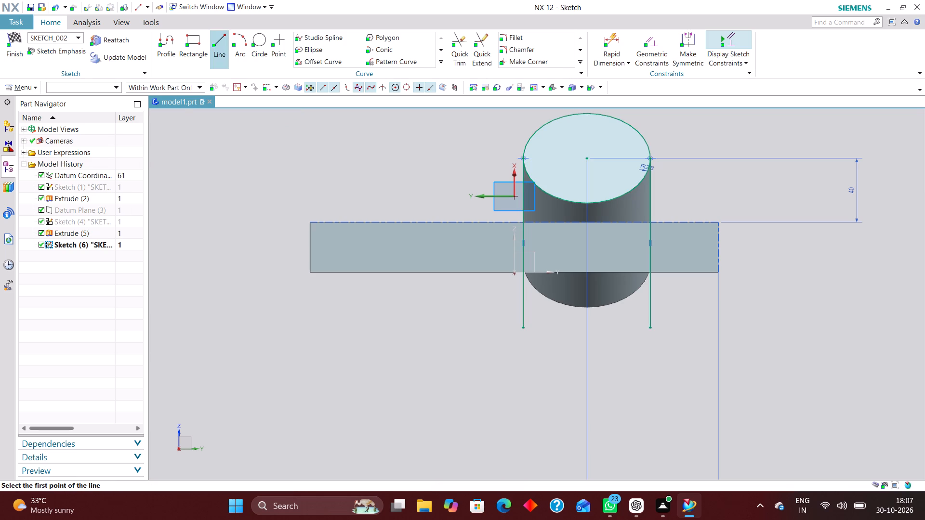
left_click(488, 237)
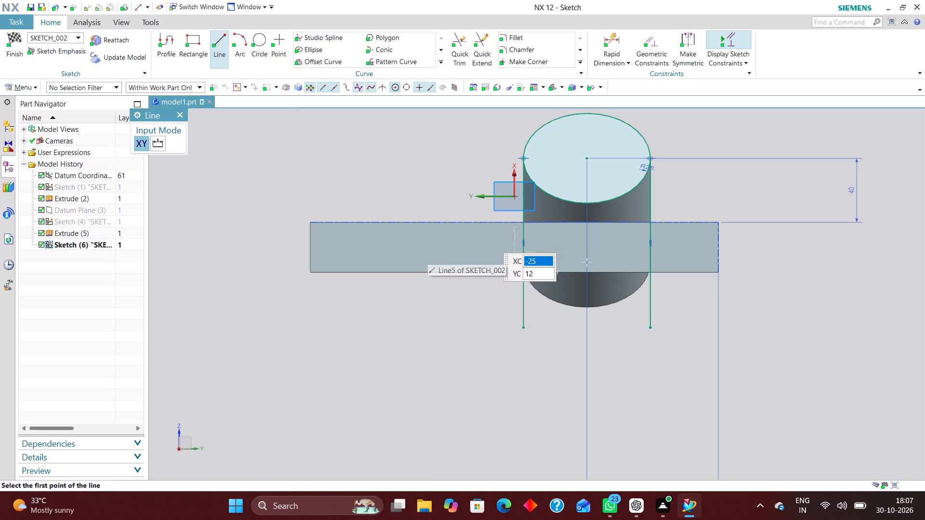
left_click(697, 238)
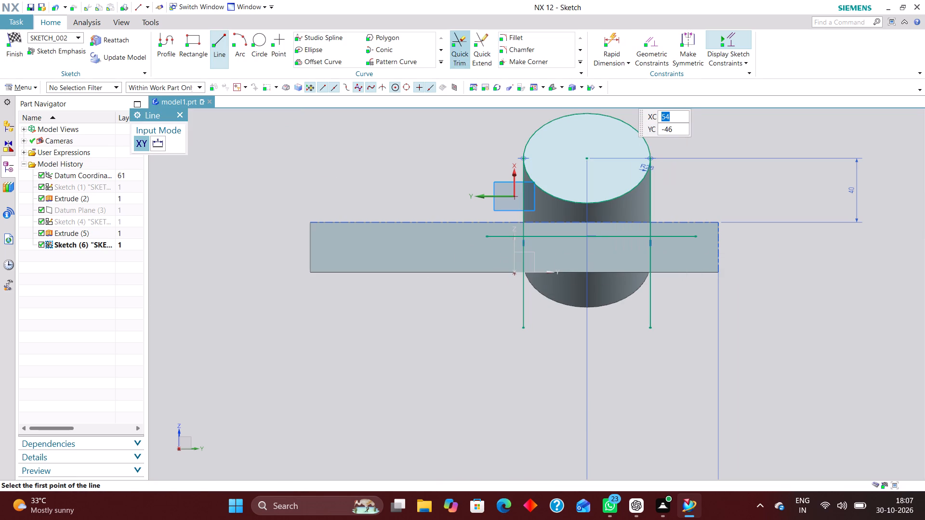
Quick Trim the horizontal line's overhangs and the tangent lines' ends below it, and finish the sketch.
left_click(455, 43)
left_click(494, 235)
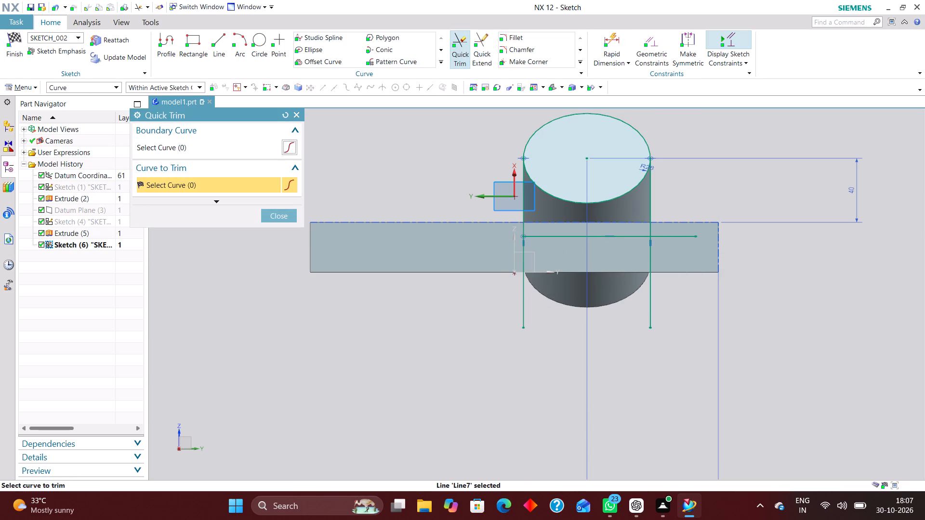
left_click(524, 305)
left_click(654, 312)
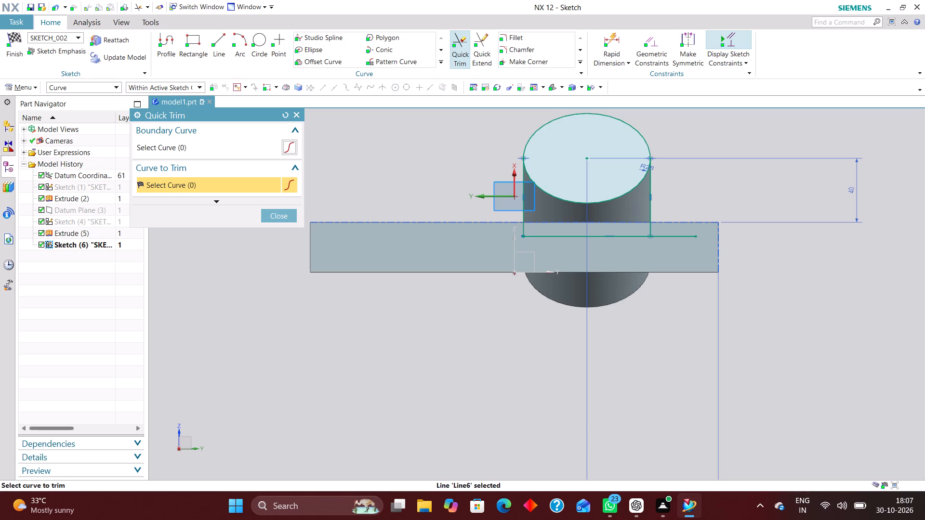
left_click(683, 235)
left_click(280, 221)
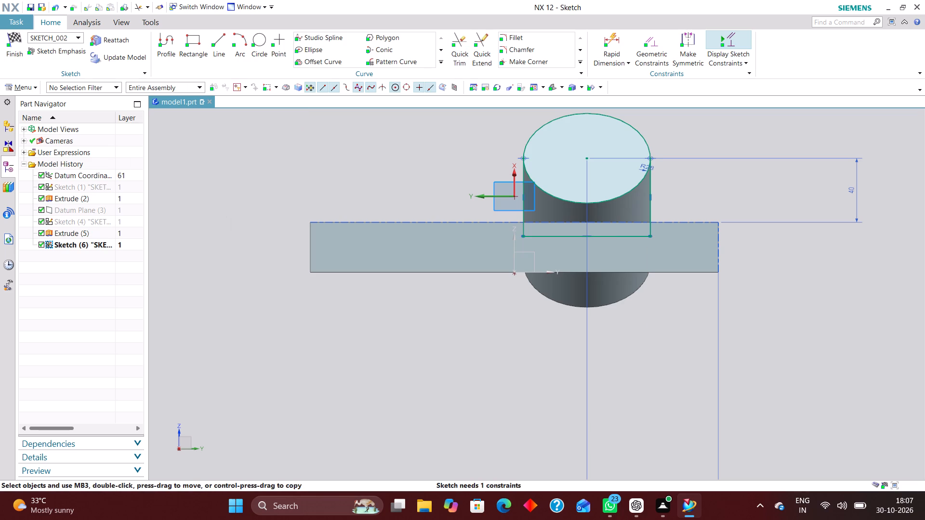
left_click(9, 38)
Extrude the circle-and-lines sketch 65 mm in the reversed direction, back through the base plate, with Boolean None.
scroll(693, 341, "up", 1)
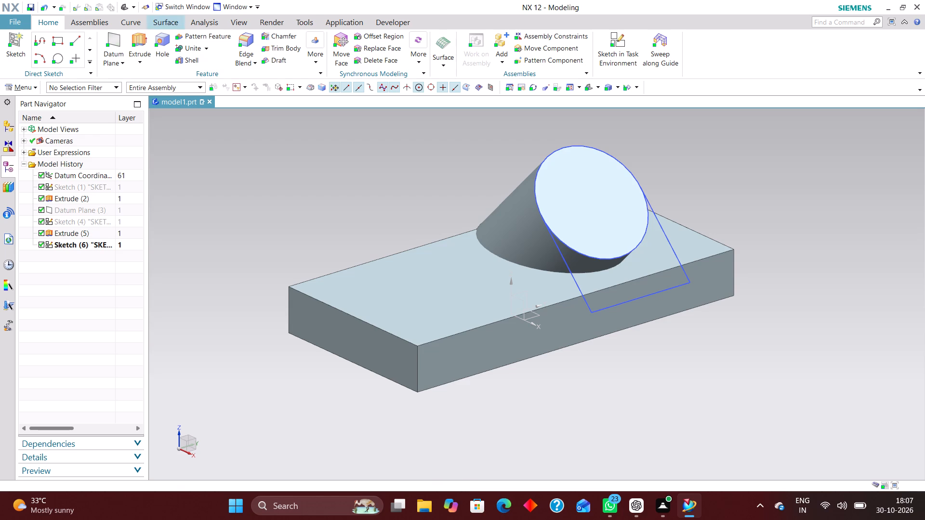
left_click(143, 39)
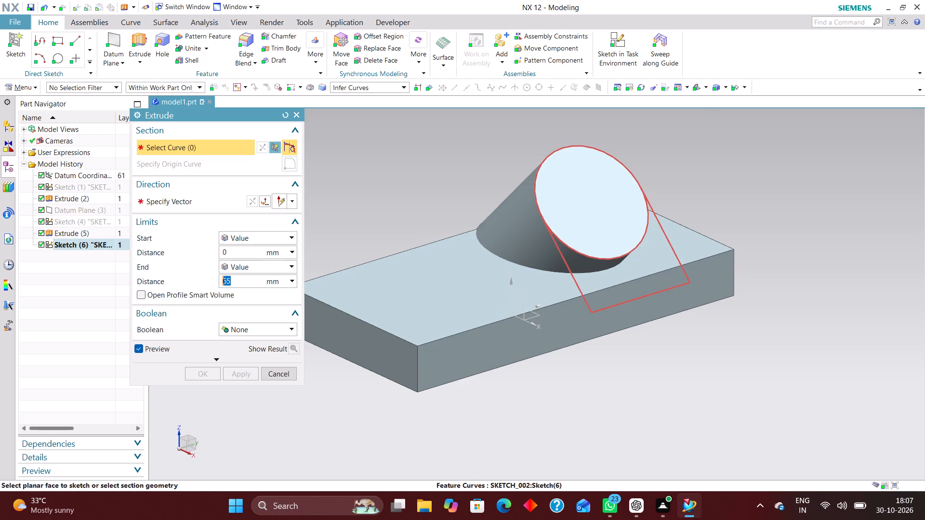
left_click(569, 269)
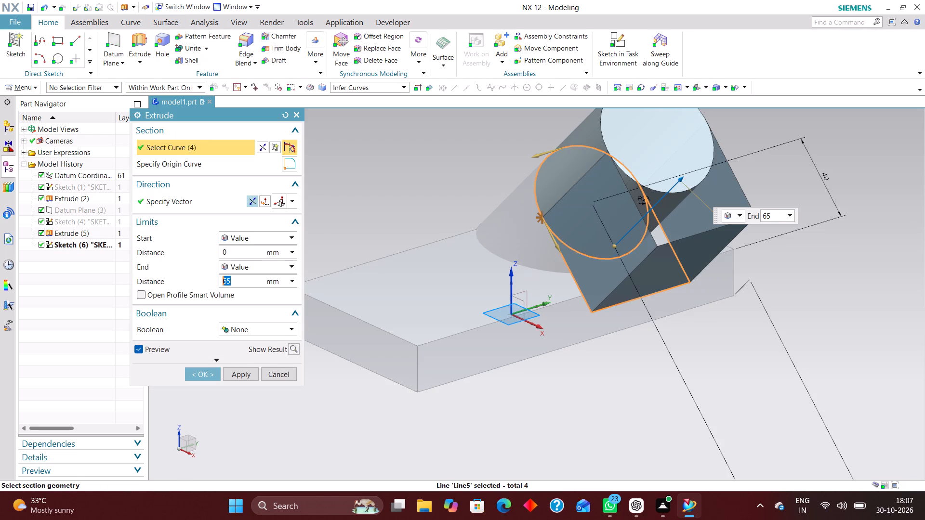
left_click(253, 200)
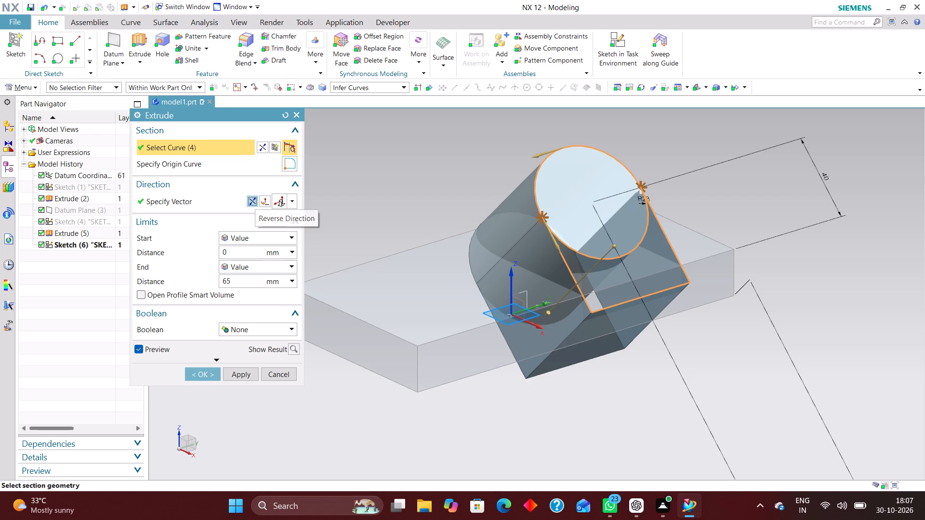
left_click(202, 375)
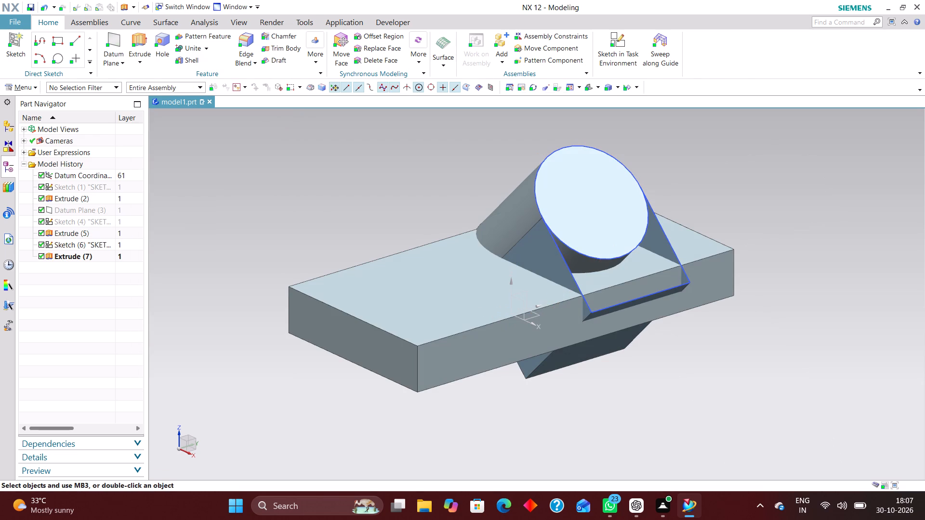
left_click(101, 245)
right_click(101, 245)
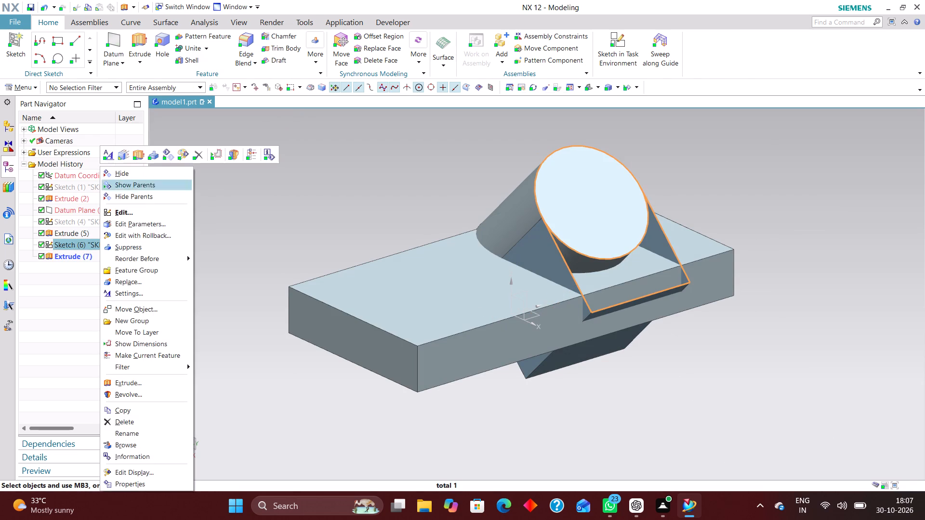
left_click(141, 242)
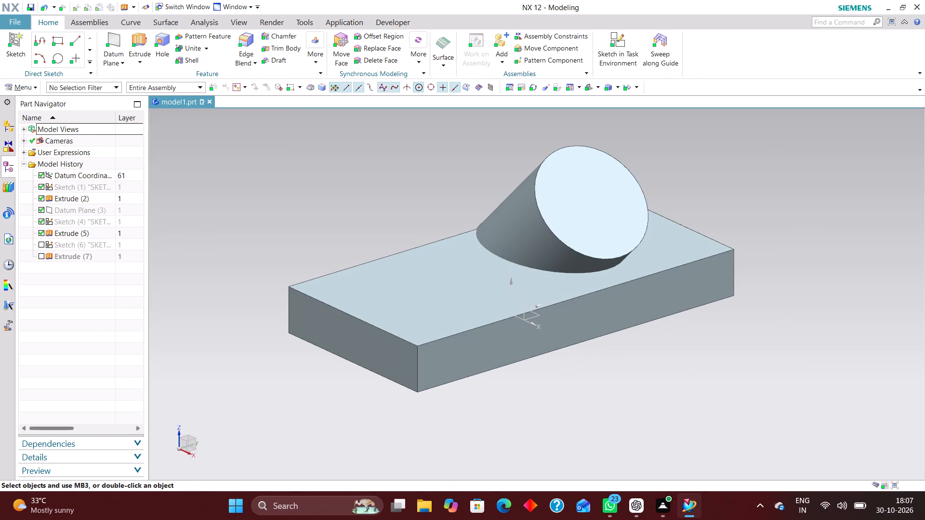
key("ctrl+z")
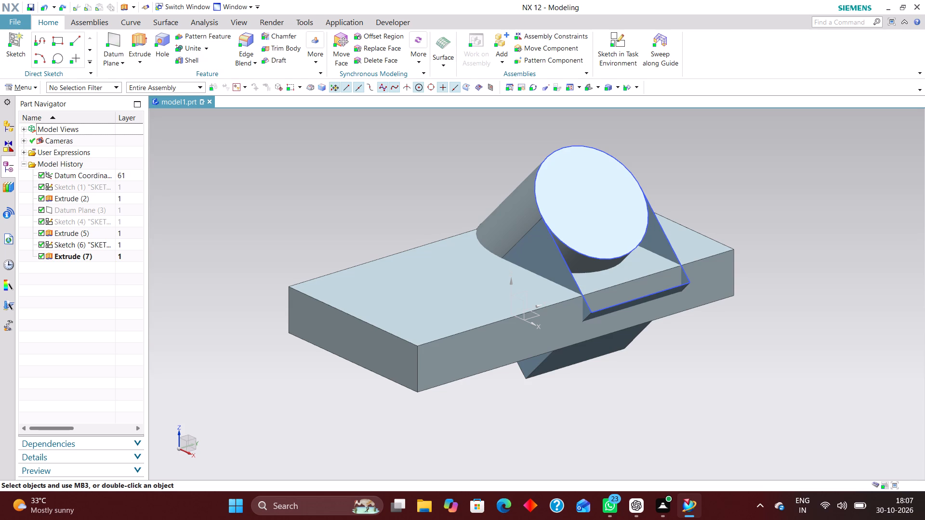
Reopen the support sketch with rollback and trim away the circle's lower arc between the two tangent lines.
left_click(102, 242)
right_click(104, 243)
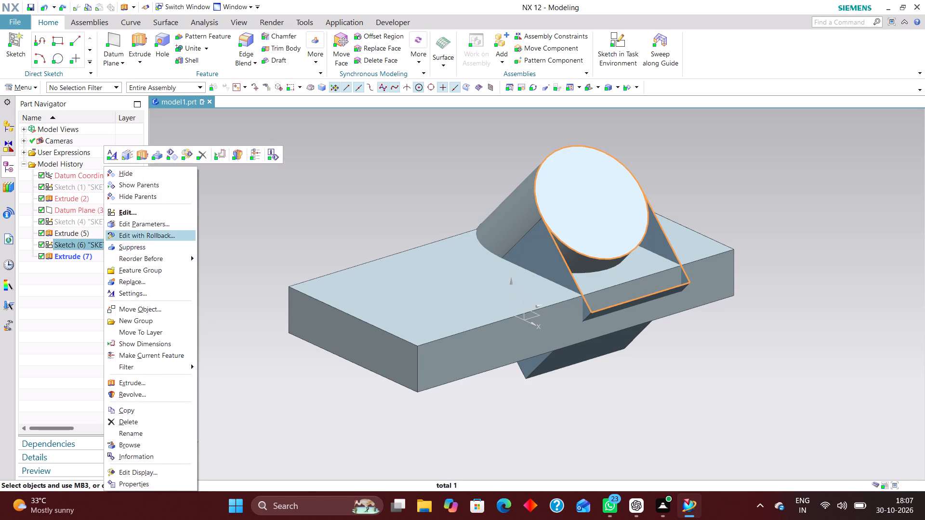
left_click(155, 235)
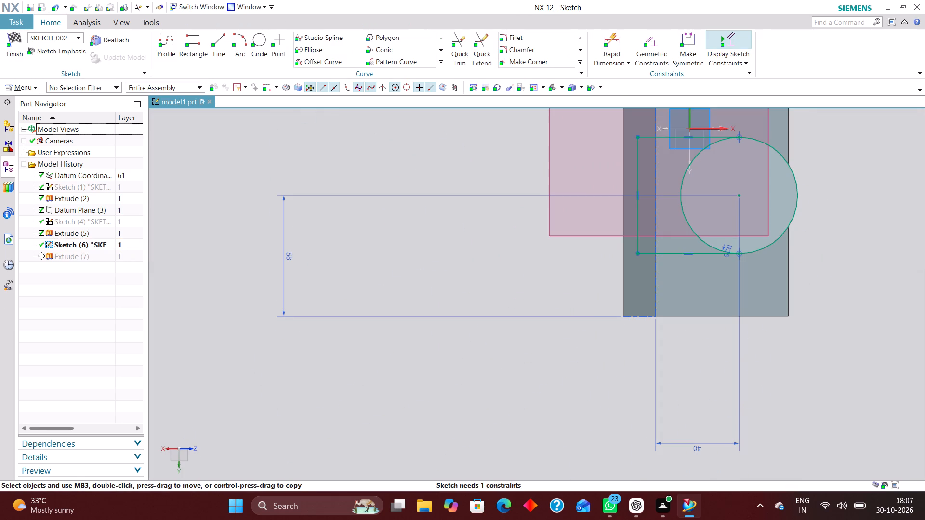
middle_click_drag(555, 327, 595, 382)
scroll(603, 380, "up", 1)
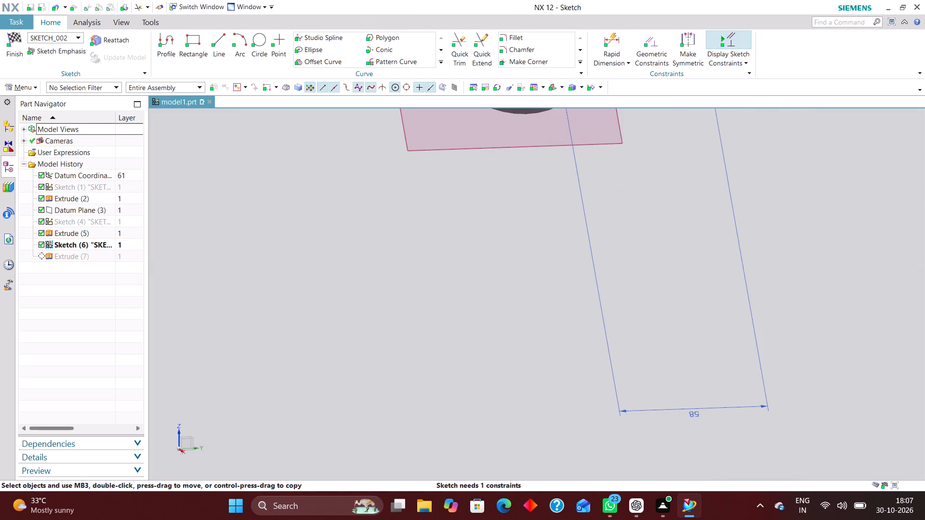
right_click_drag(730, 245, 740, 395)
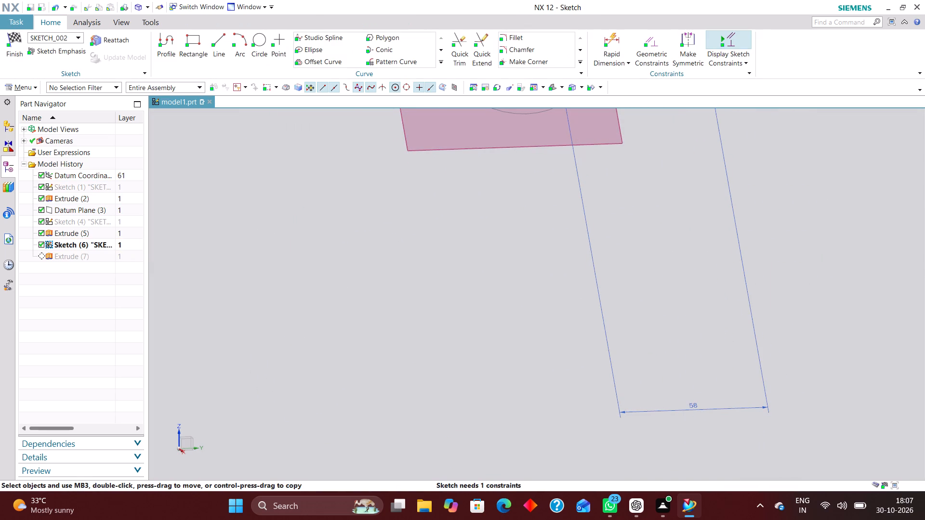
scroll(615, 272, "down", 3)
scroll(582, 234, "down", 1)
scroll(586, 138, "up", 3)
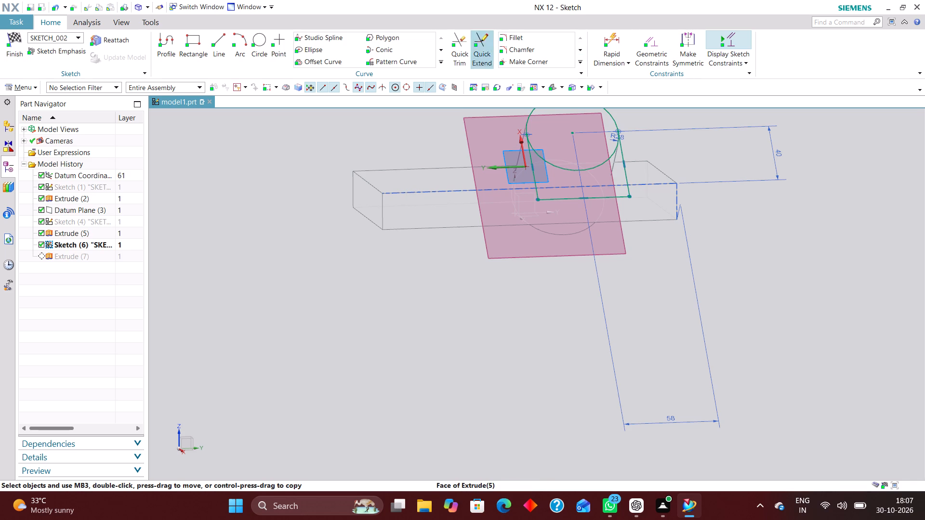
left_click(462, 34)
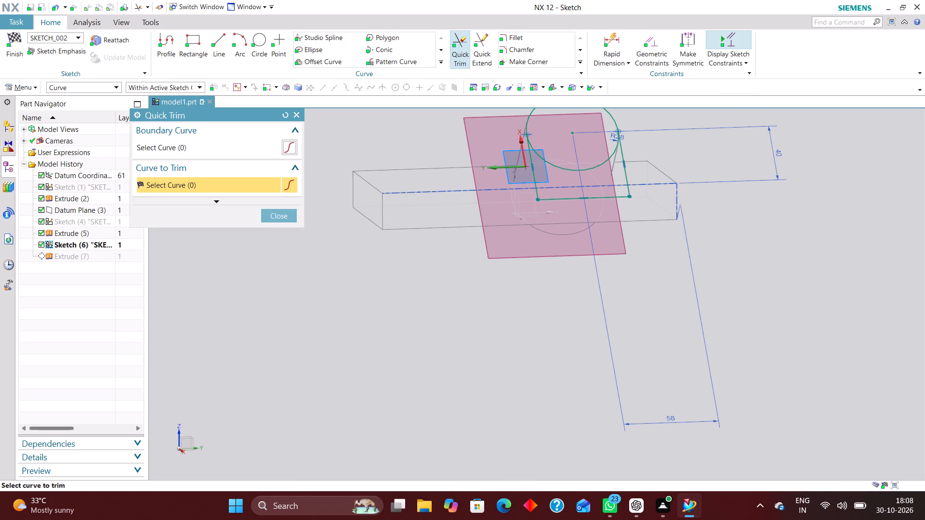
left_click(559, 167)
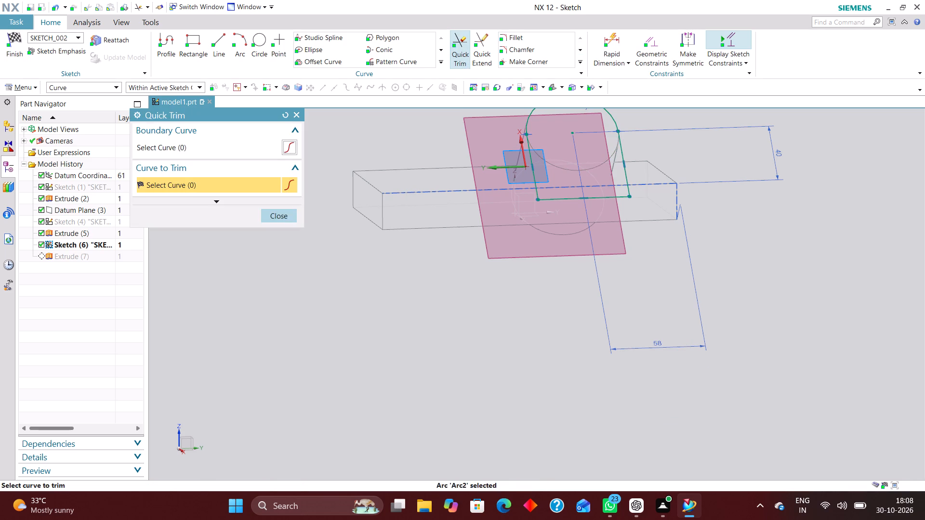
left_click(284, 218)
left_click(581, 89)
left_click(588, 99)
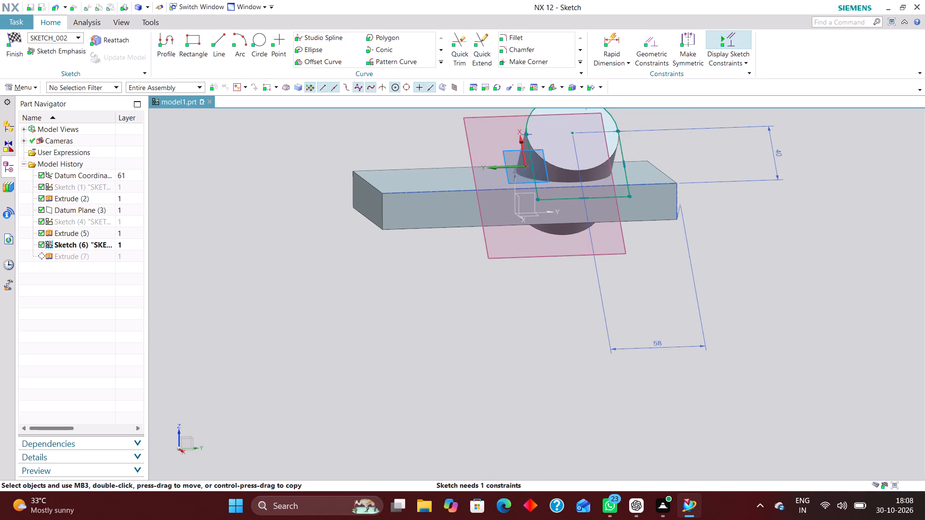
Finish the reopened support sketch and let the support extrusion update from the trimmed profile.
left_click(14, 46)
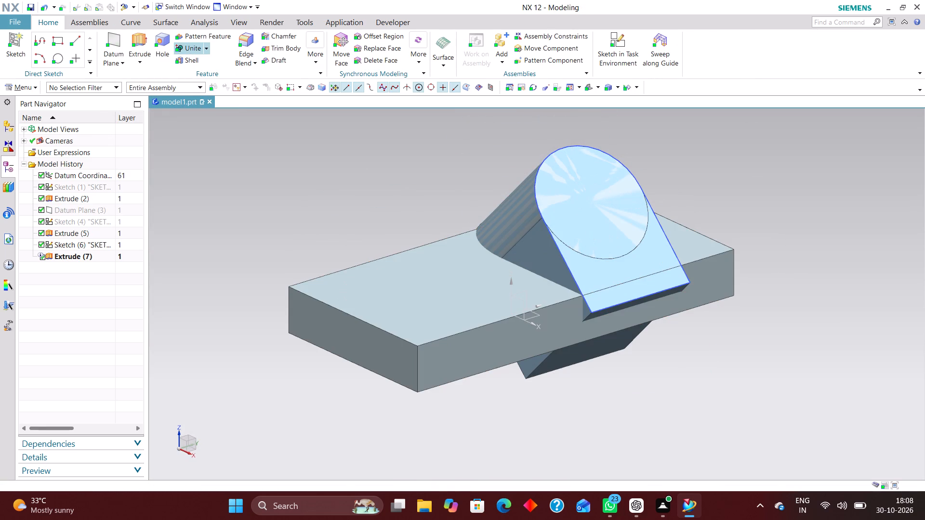
Unite the inclined boss cylinder to the base plate and reorder this Unite directly after Extrude (5), ahead of the support sketch.
left_click(188, 49)
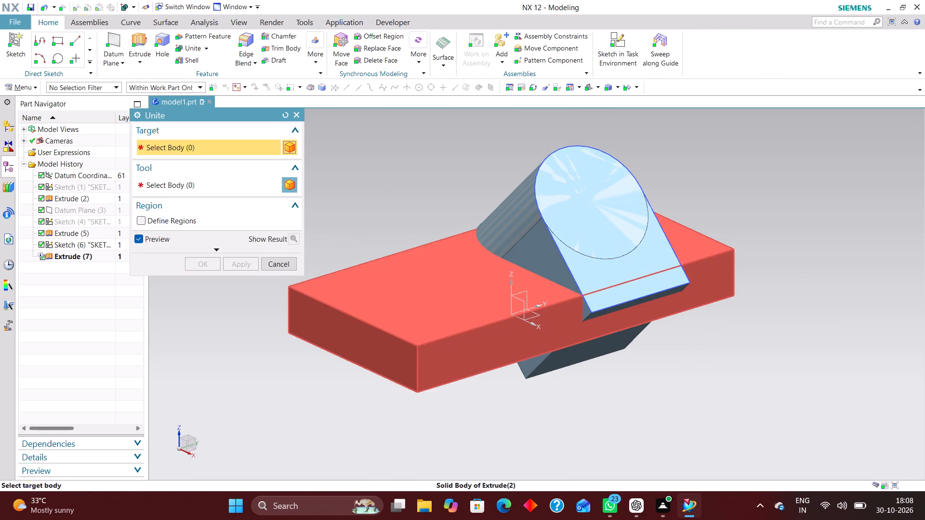
left_click(462, 323)
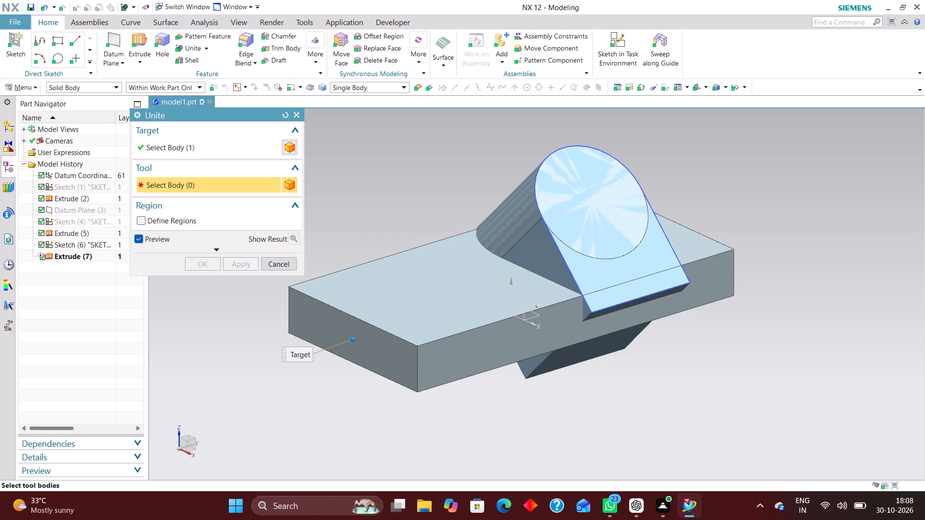
left_click(92, 233)
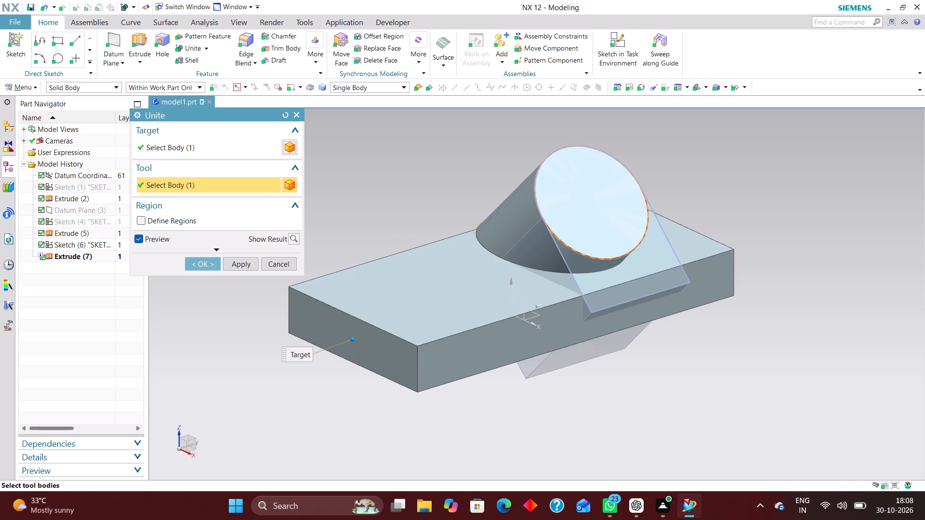
left_click(209, 260)
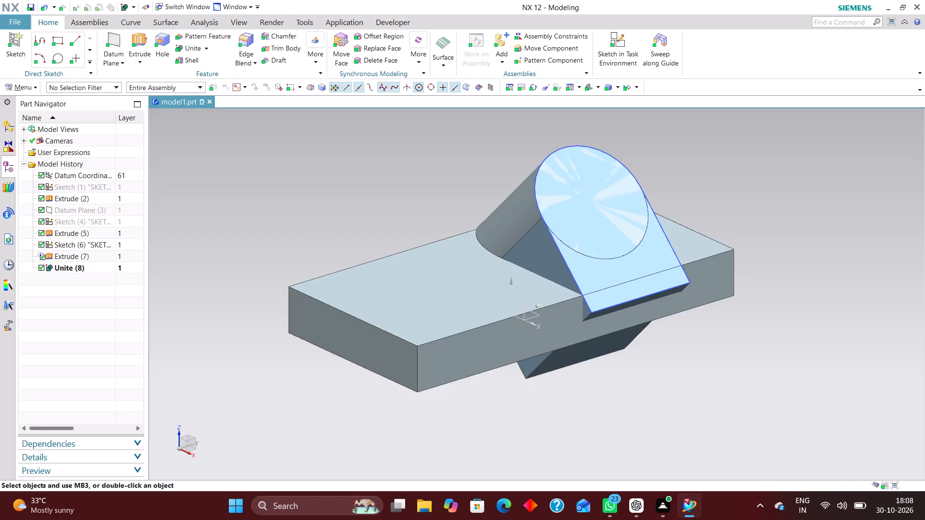
left_click_drag(92, 268, 95, 243)
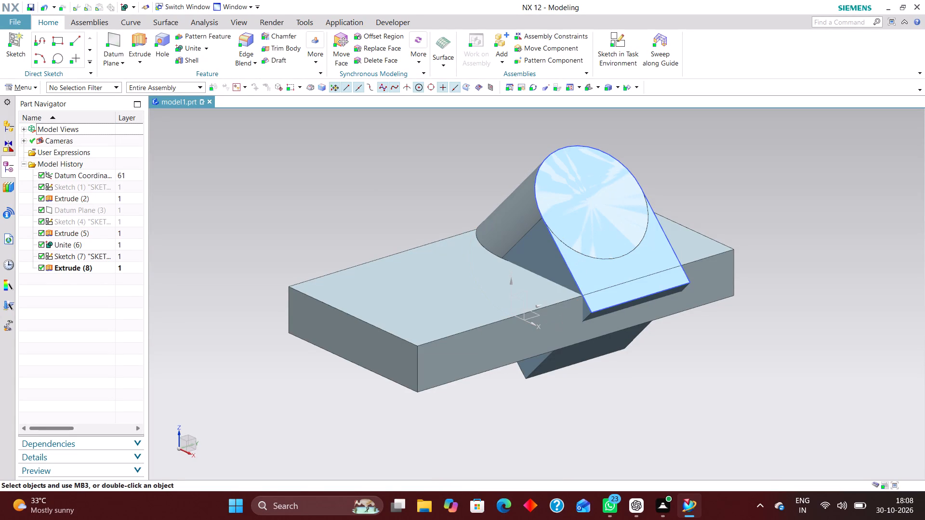
Unite the tangent-sided support body to the combined base plate and boss.
left_click(188, 46)
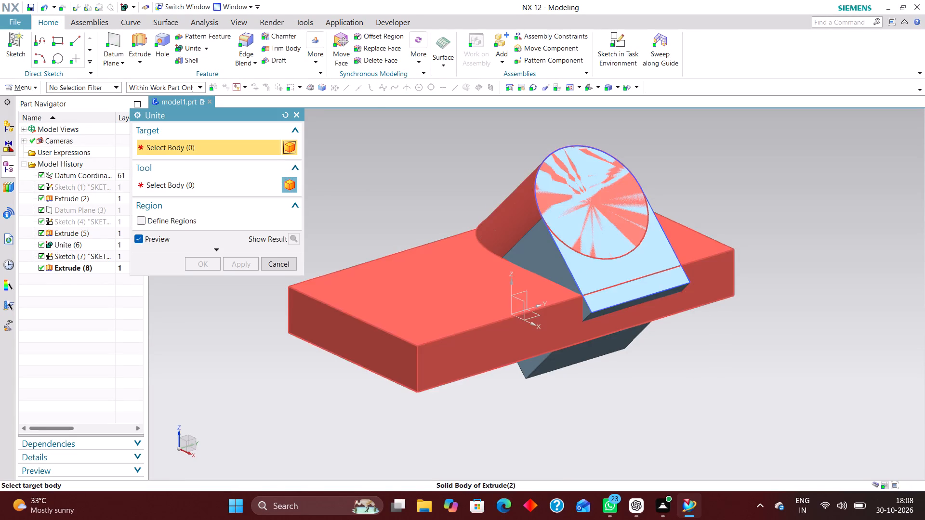
left_click(442, 288)
left_click(586, 279)
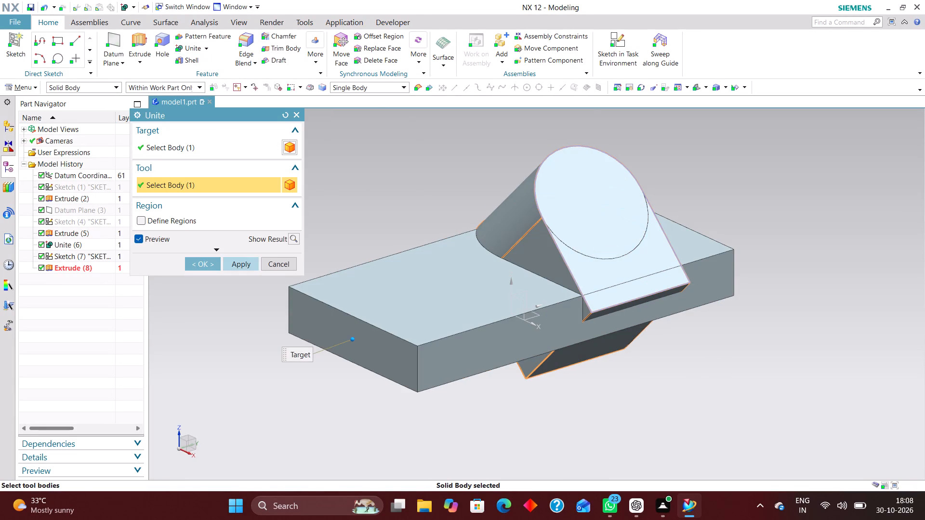
left_click(198, 262)
Examine where the support passes through and beyond the base plate, and review the support extrusion's settings without changing them.
middle_click_drag(782, 293, 802, 295)
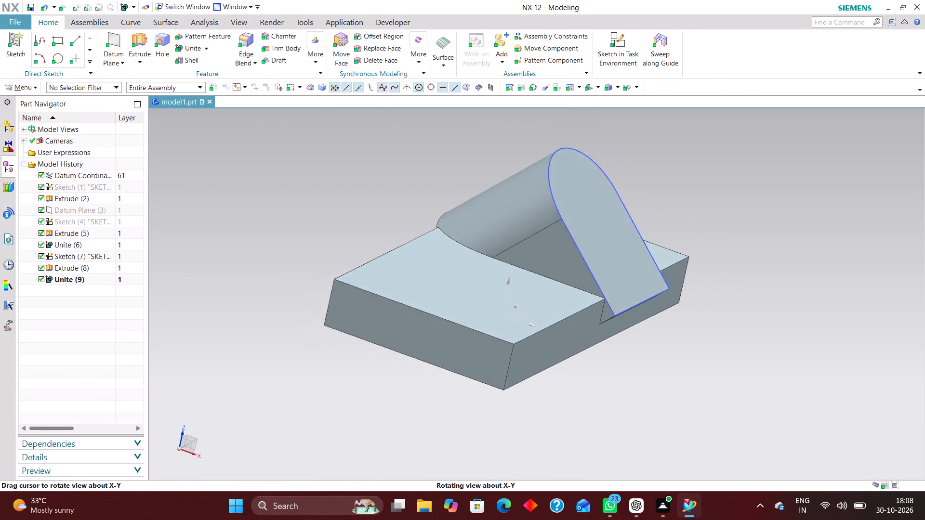
middle_click_drag(802, 295, 787, 285)
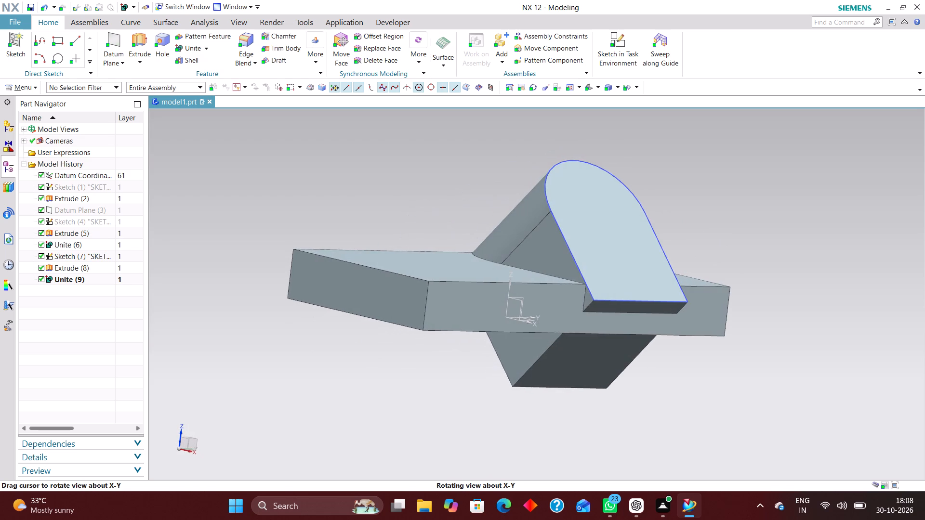
middle_click_drag(787, 285, 793, 288)
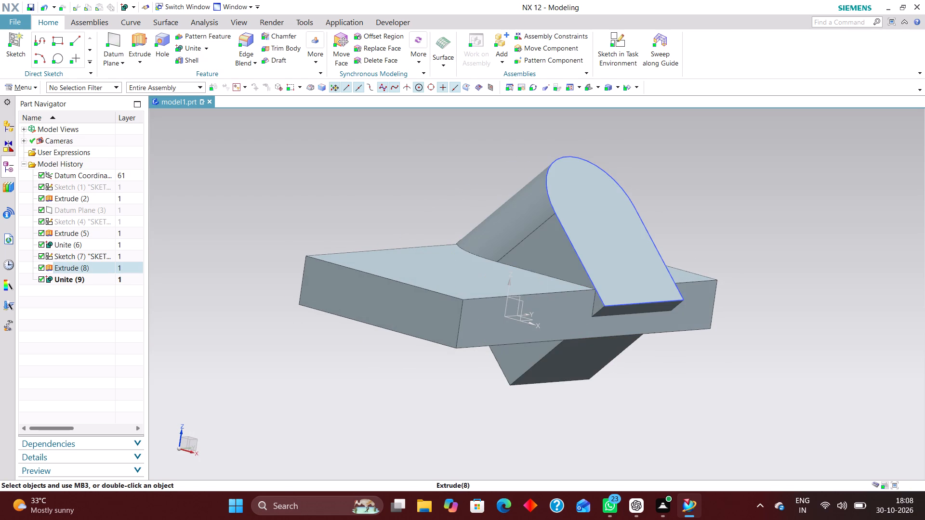
double_click(542, 239)
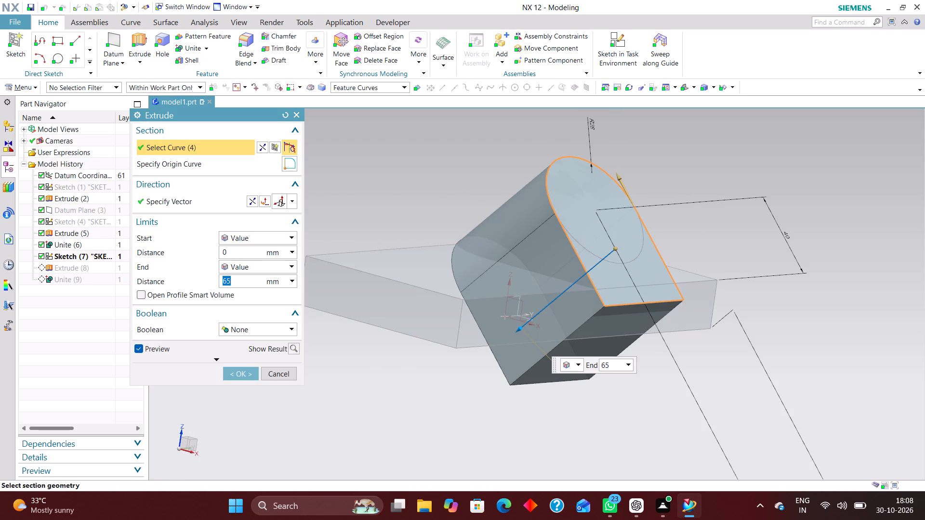
right_click_drag(796, 188, 687, 228)
scroll(657, 305, "up", 2)
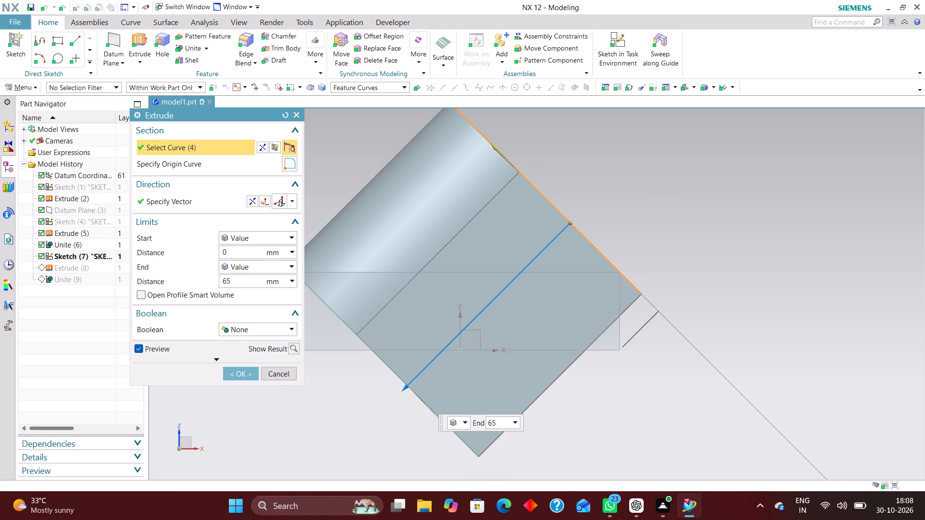
middle_click_drag(698, 314, 664, 324)
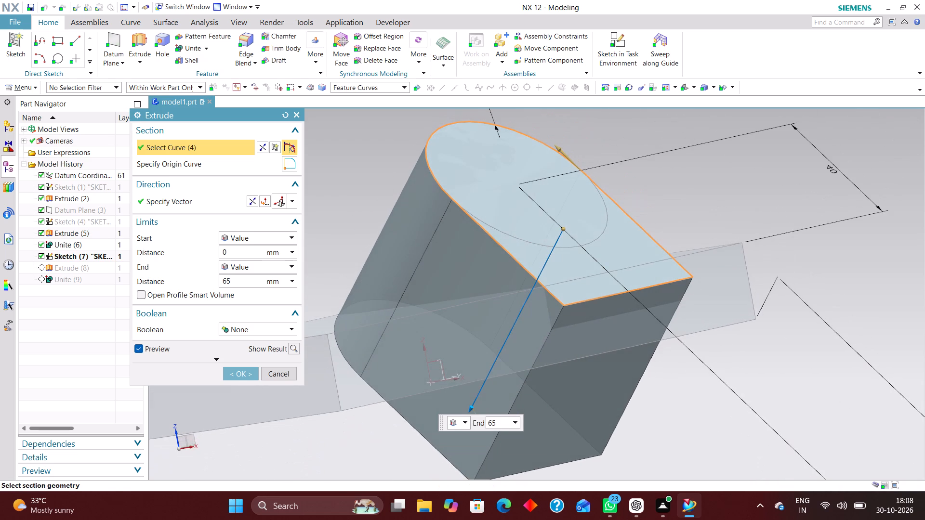
left_click(236, 376)
middle_click_drag(796, 247, 809, 258)
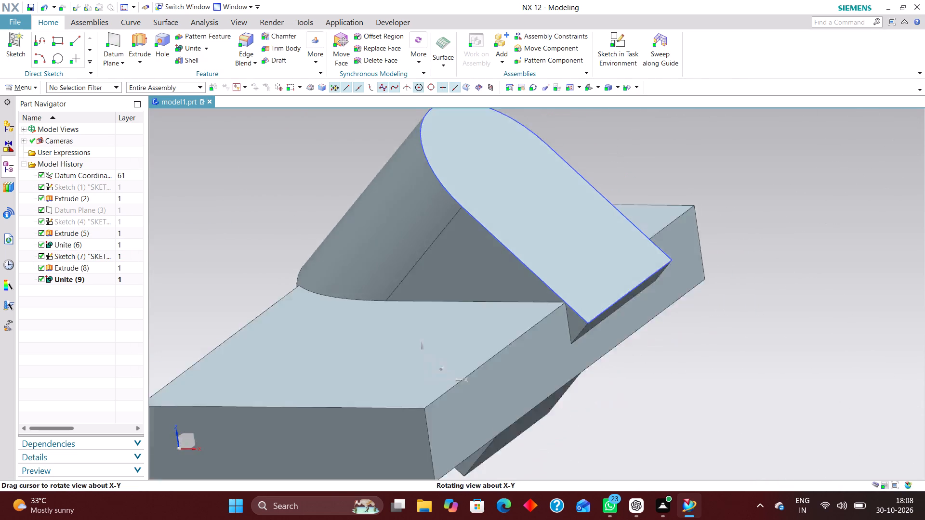
middle_click_drag(809, 258, 817, 255)
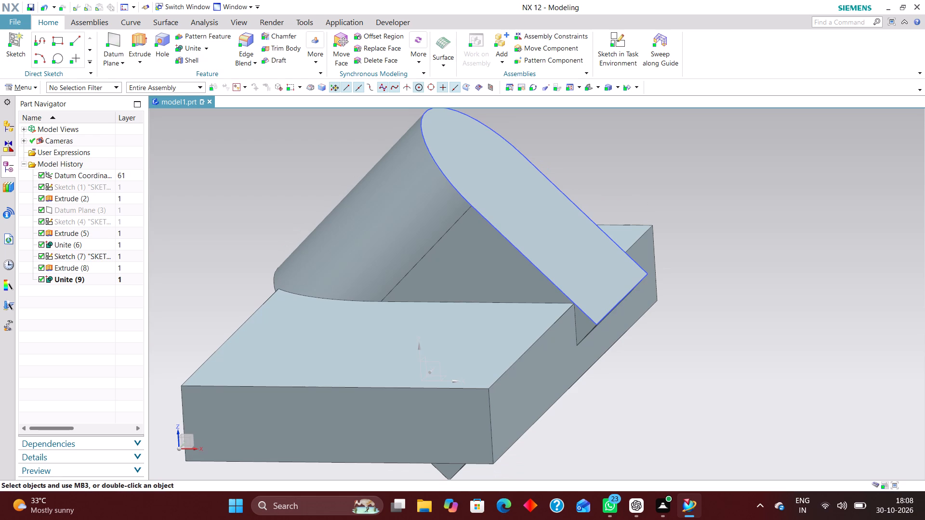
left_click(209, 45)
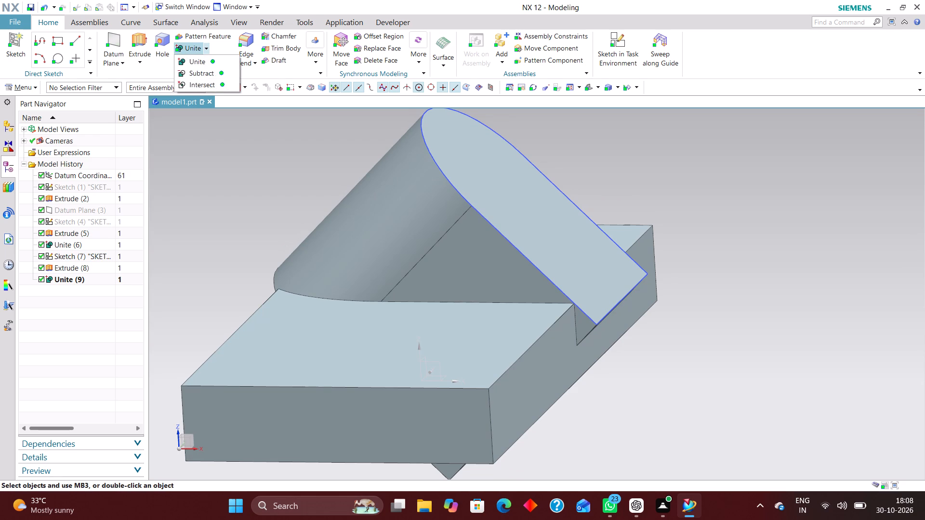
left_click(210, 43)
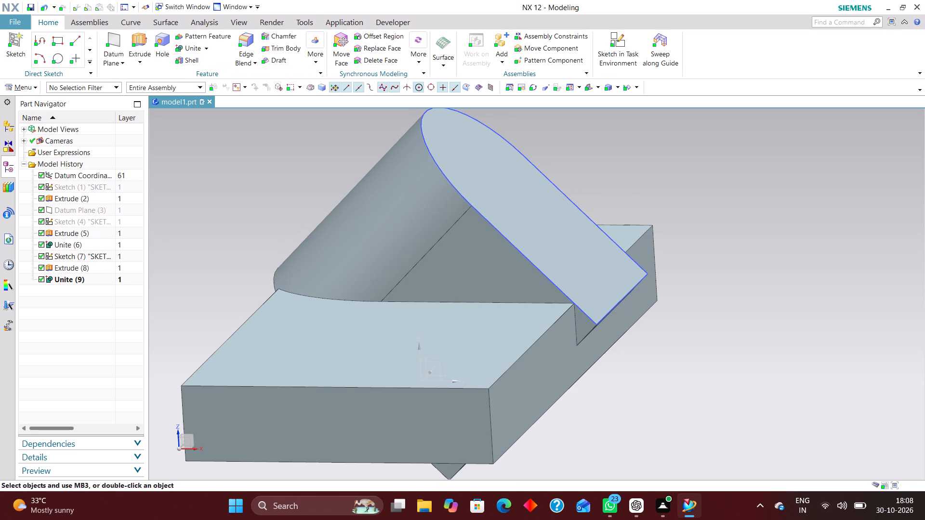
Edit Unite (9) with rollback and define regions to remove the support portions protruding past the plate's long side face and underside.
left_click(97, 280)
right_click(97, 279)
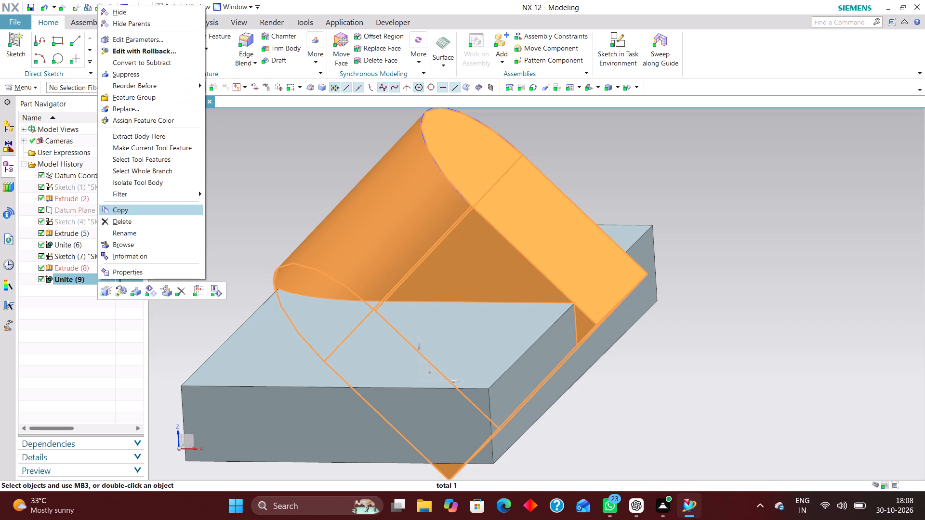
left_click(151, 52)
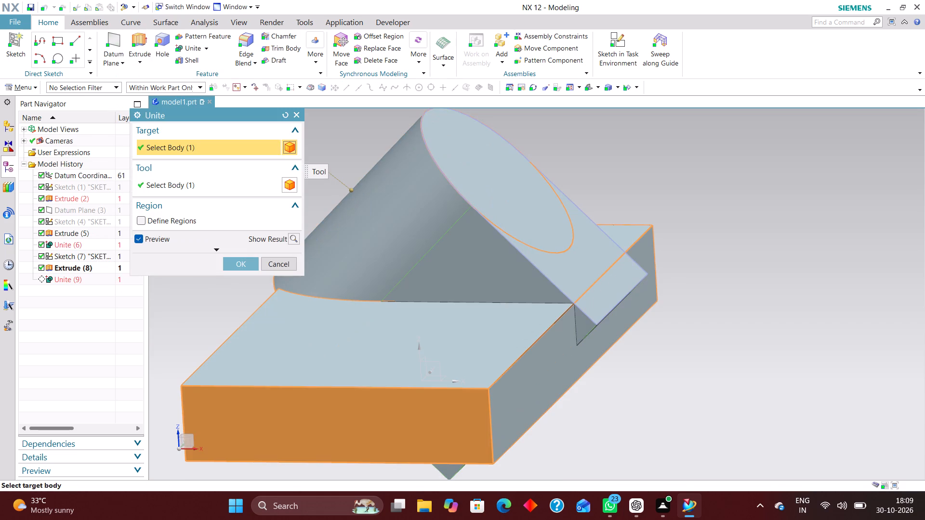
left_click(142, 219)
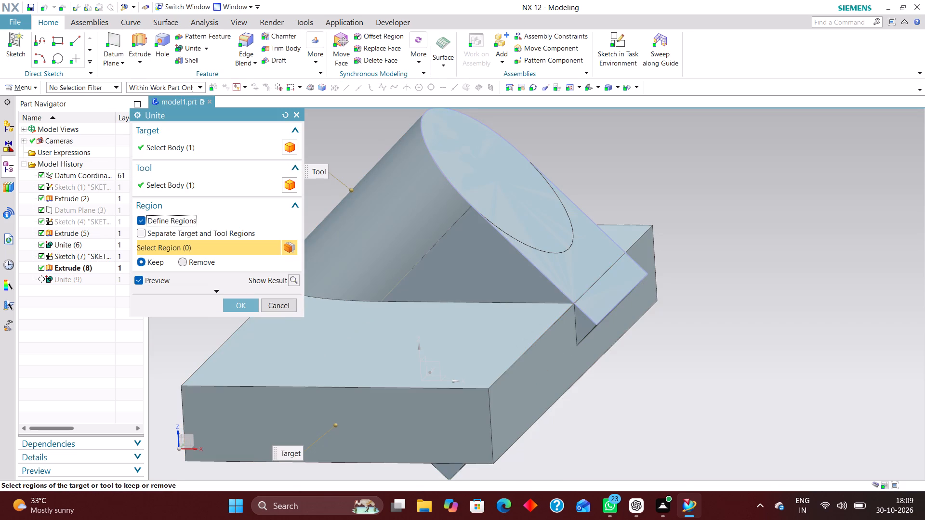
left_click(183, 260)
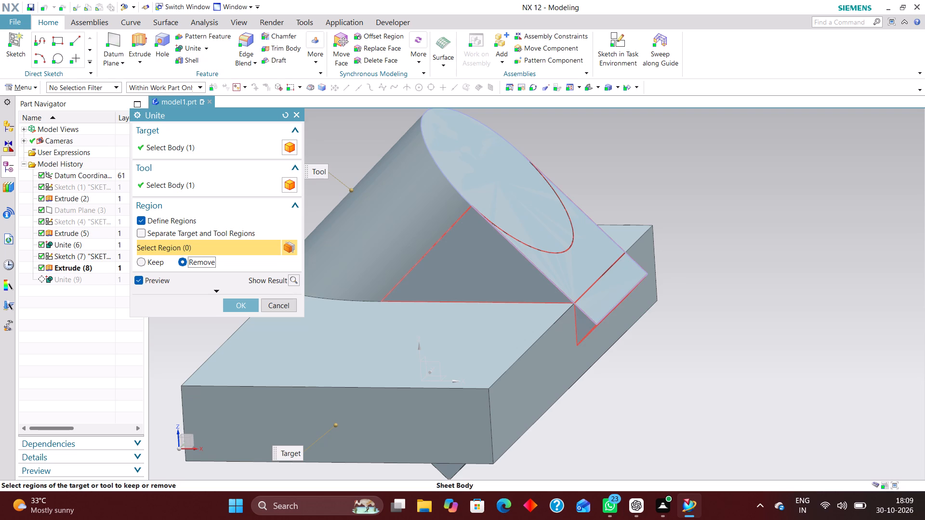
left_click(599, 311)
scroll(710, 264, "down", 1)
middle_click_drag(729, 312, 746, 274)
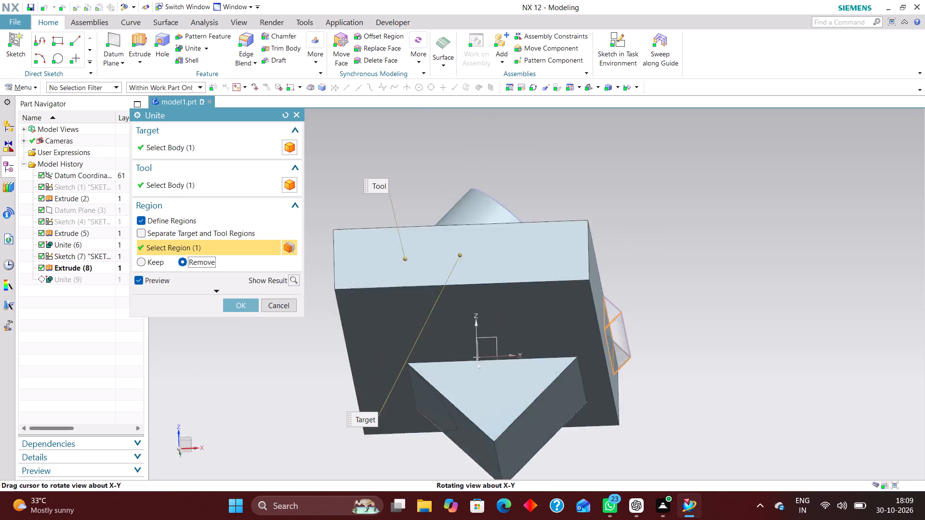
middle_click_drag(746, 274, 746, 286)
left_click(503, 402)
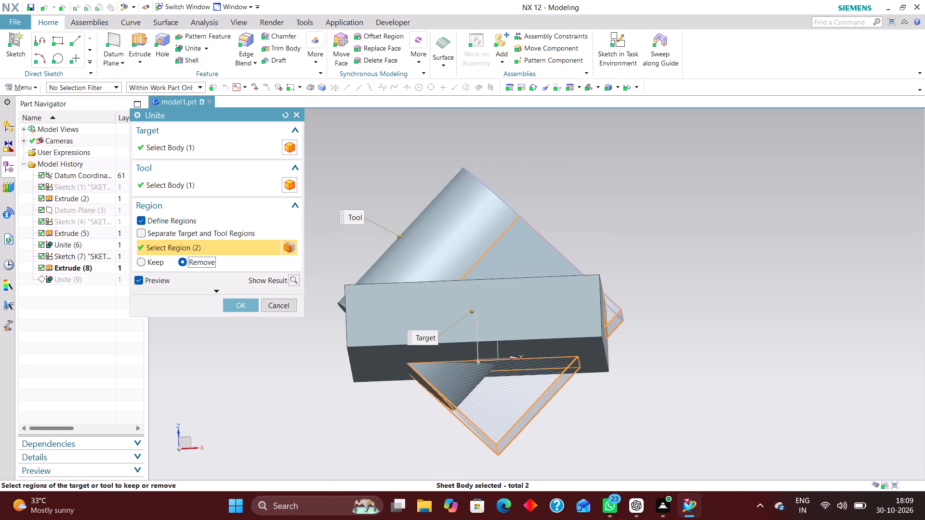
left_click(241, 307)
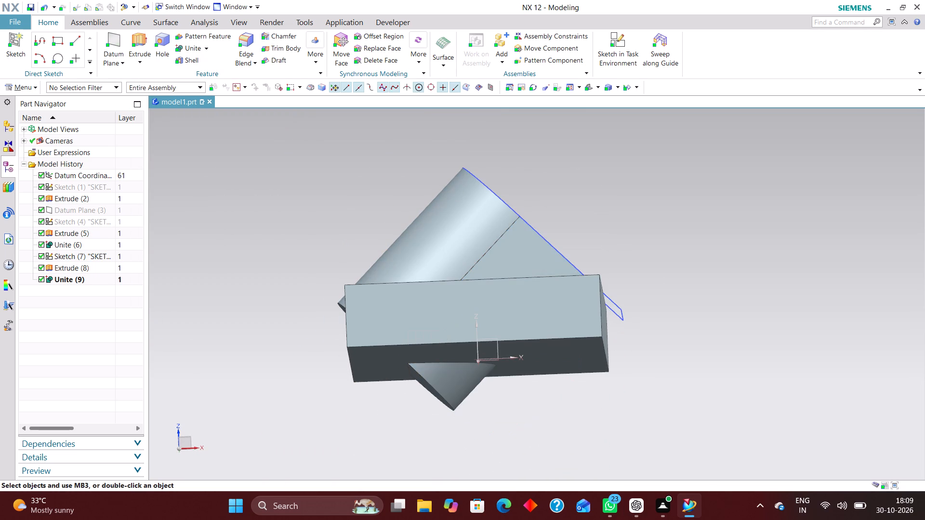
Edit Unite (6) with rollback and define regions to remove the boss cylinder portion protruding below the base plate.
left_click(68, 243)
right_click(72, 243)
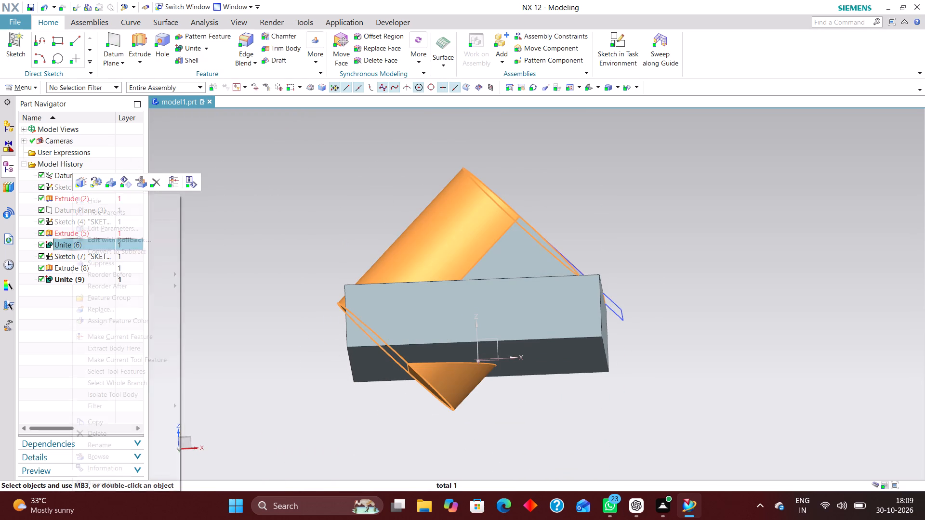
left_click(125, 237)
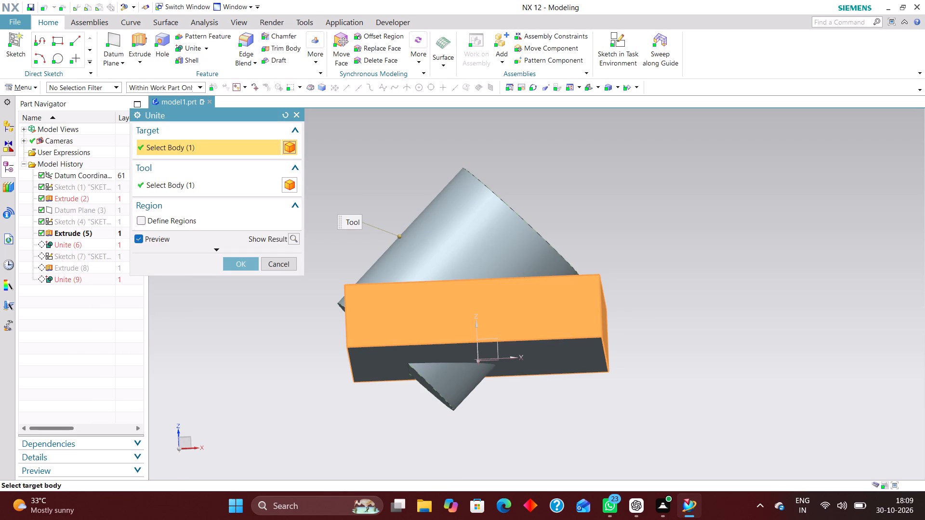
left_click(141, 219)
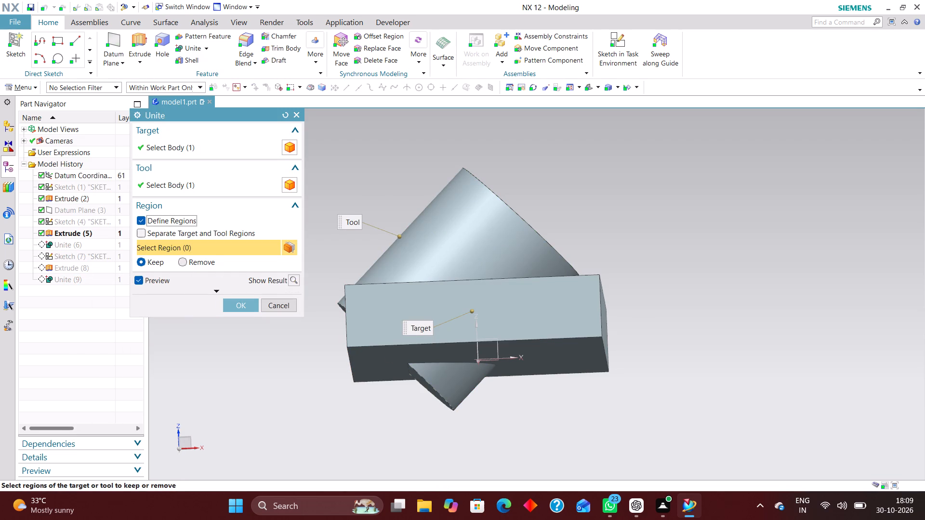
left_click(184, 261)
left_click(444, 388)
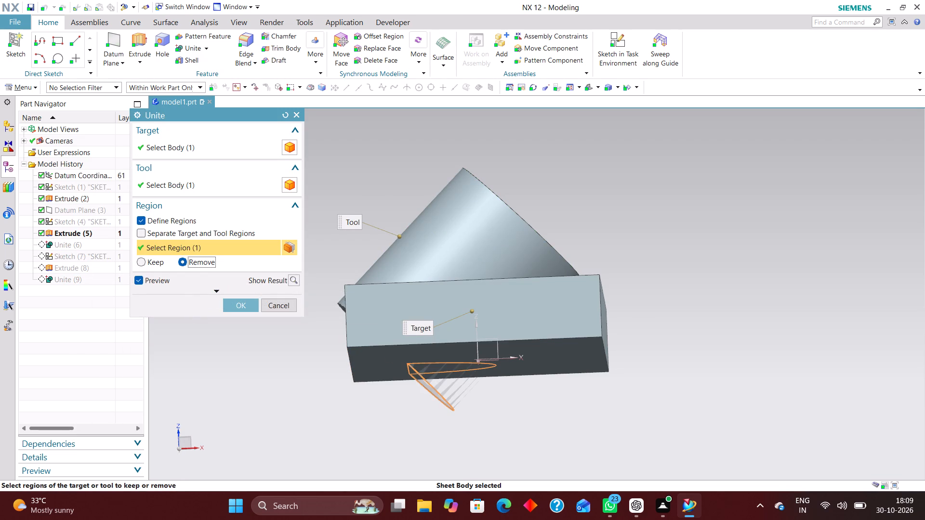
left_click(241, 307)
Suppress the support sketch together with its dependent extrude and Unite (9), and widen the model history to show the Status column.
middle_click_drag(673, 309, 642, 340)
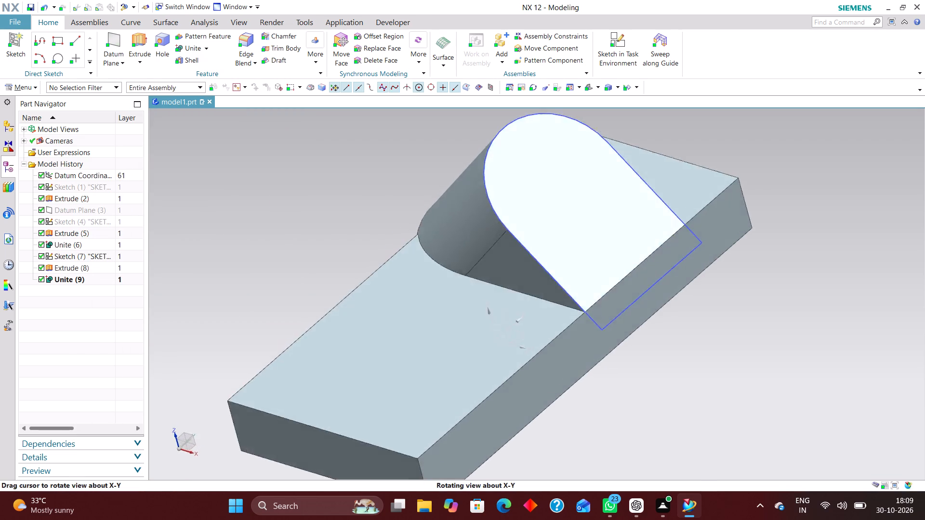
middle_click_drag(642, 340, 668, 349)
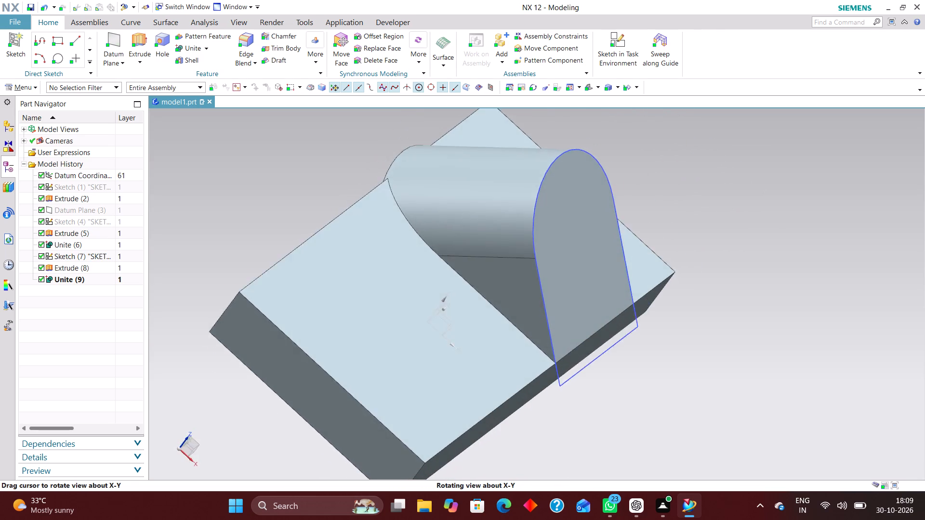
middle_click_drag(668, 349, 660, 348)
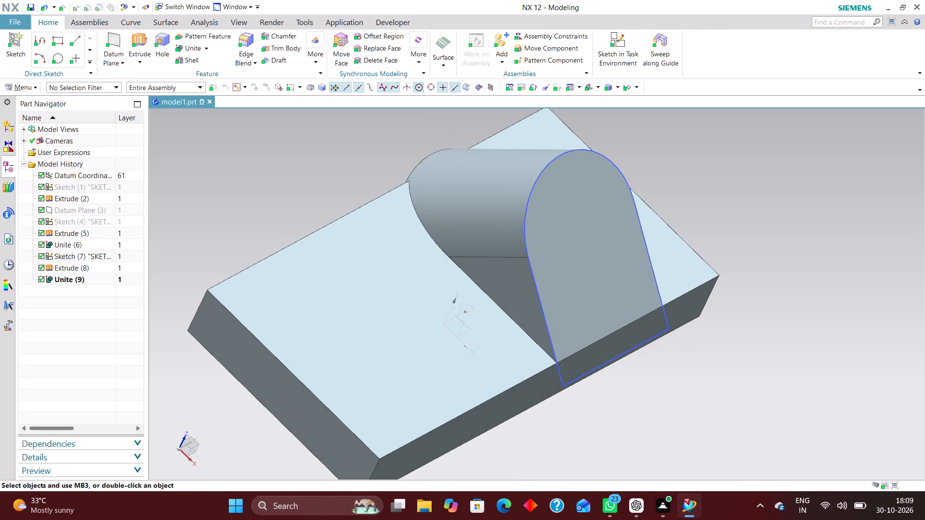
left_click(588, 88)
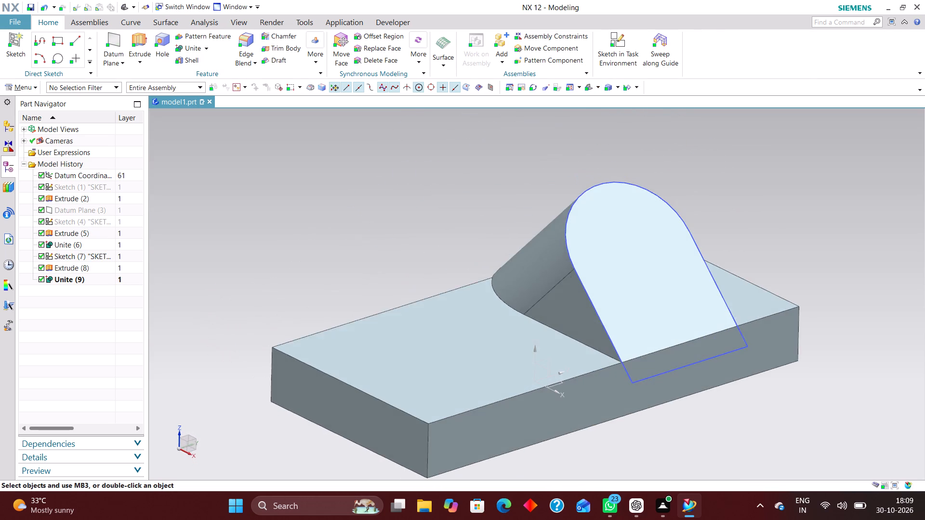
right_click_drag(715, 354, 753, 424)
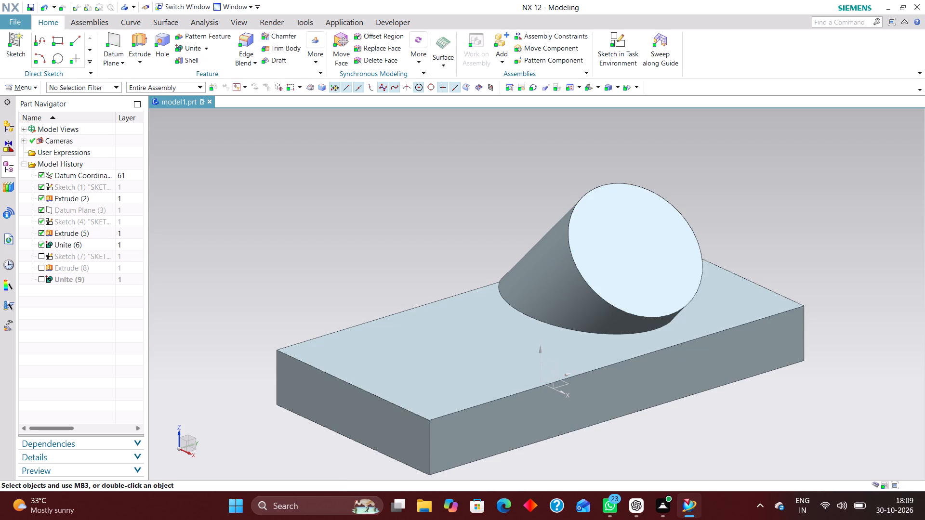
left_click_drag(147, 249, 229, 245)
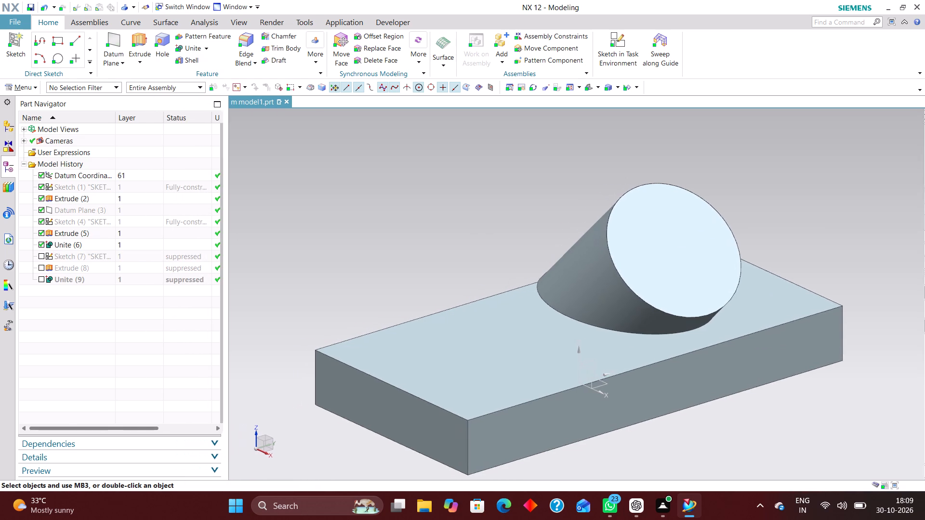
Widen the model history and undo the suppression of the support sketch, its extrude and Unite (9).
left_click_drag(229, 245, 246, 243)
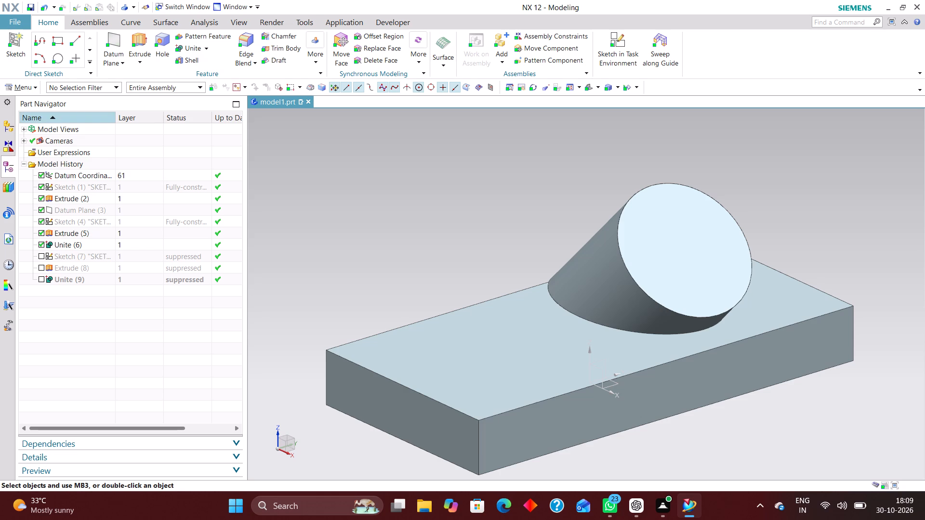
key("ctrl+z")
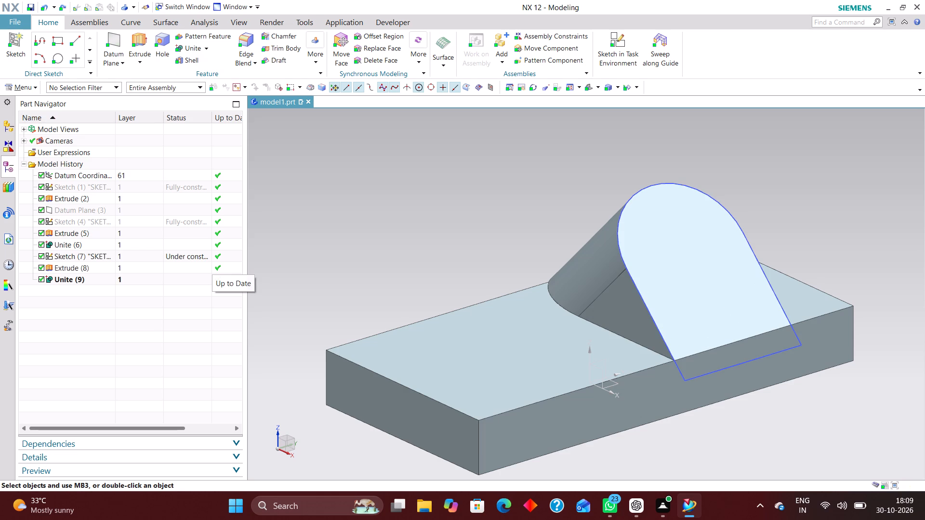
Hide the support profile sketch so only the solid bracket body is displayed.
right_click_drag(754, 357, 755, 357)
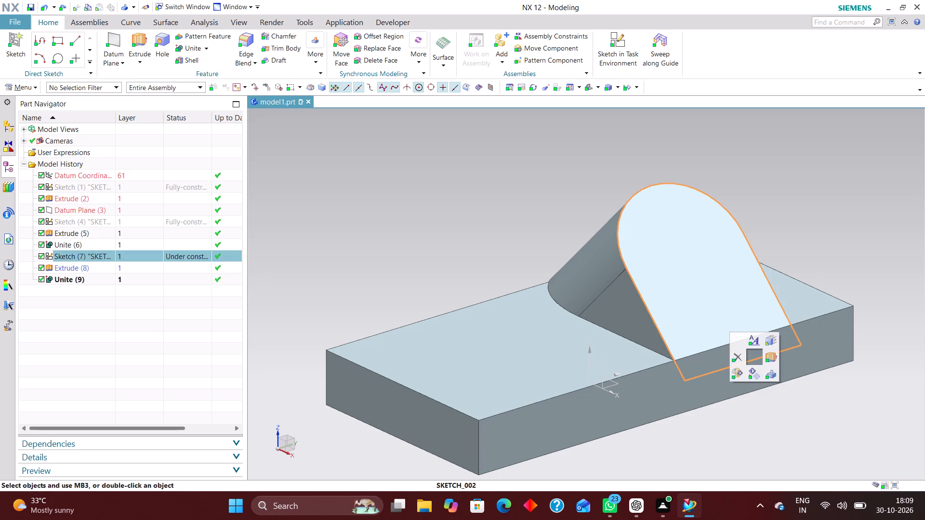
right_click_drag(755, 357, 750, 415)
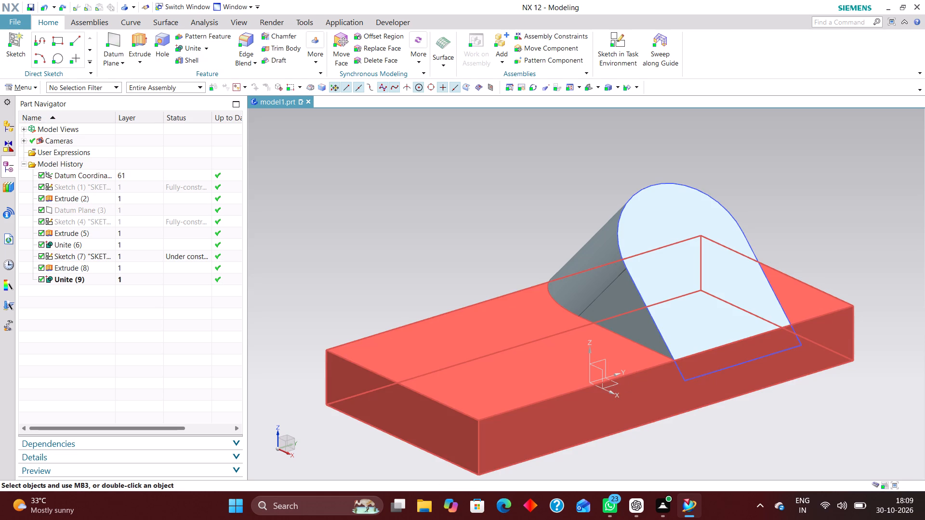
right_click_drag(741, 361, 746, 420)
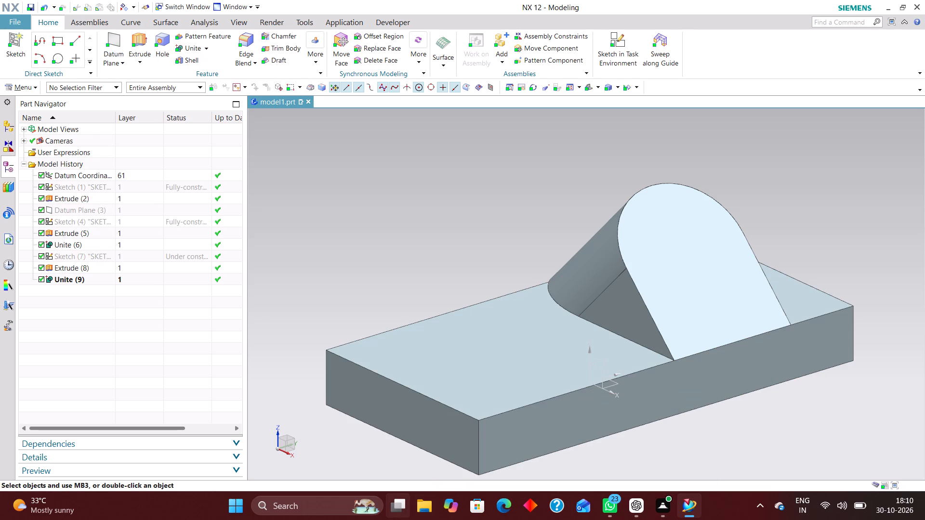
Open the Inclined Bearing Mounting Bracket PDF from File Explorer in Edge and examine the enlarged drawing for its remaining features and dimensions.
left_click(422, 508)
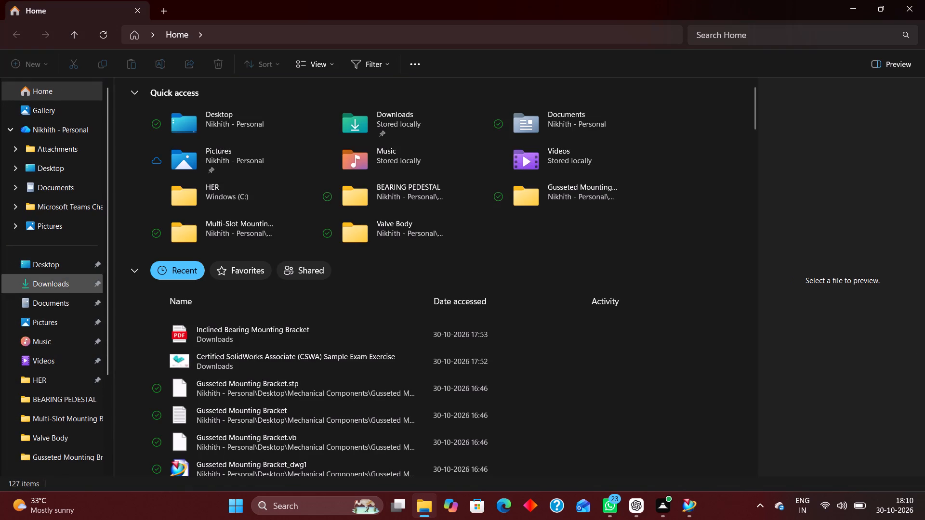
double_click(190, 330)
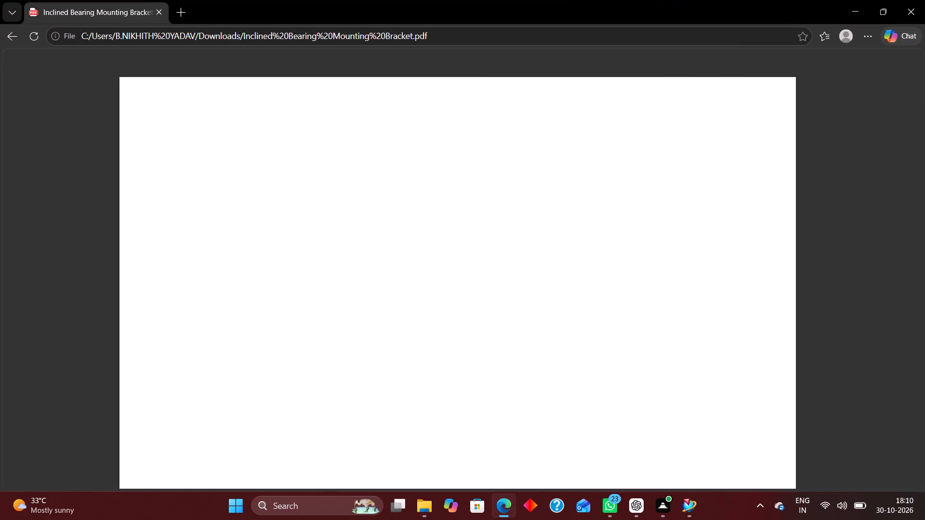
scroll(489, 271, "up", 12)
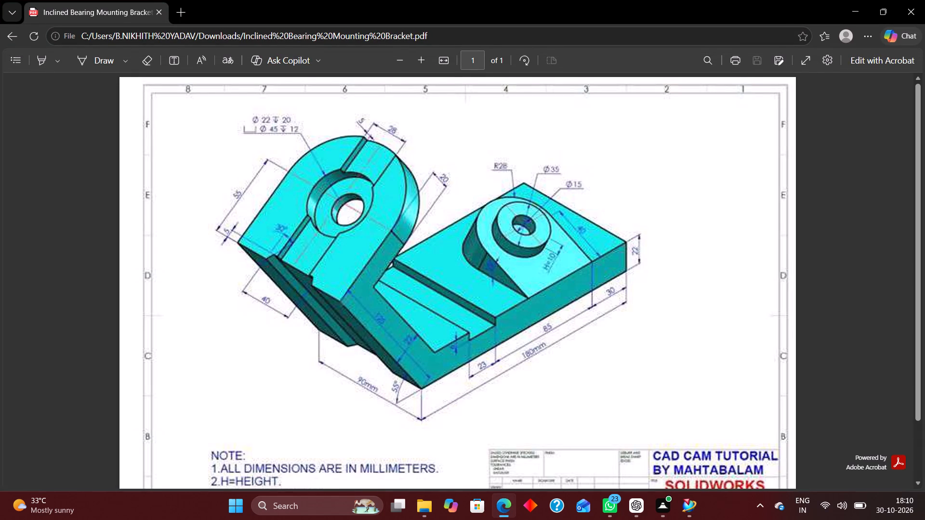
scroll(490, 273, "up", 7)
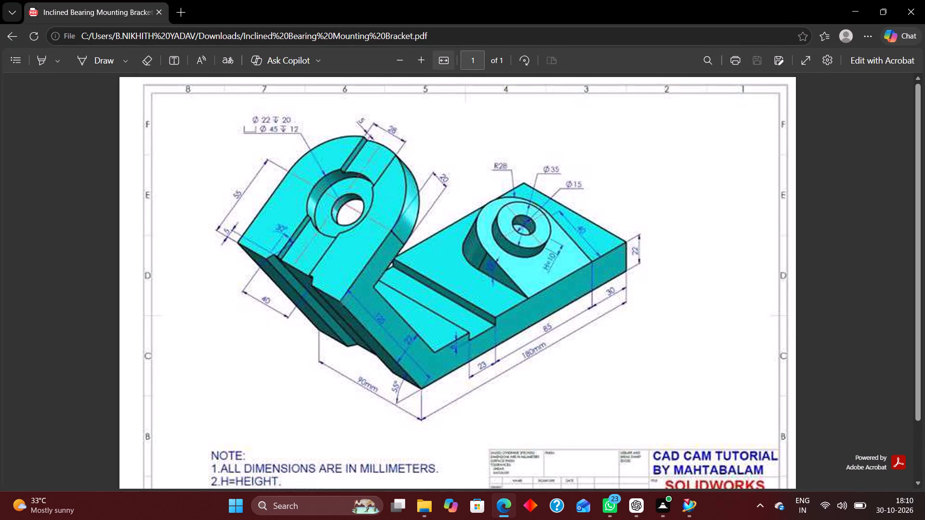
double_click(421, 59)
scroll(509, 341, "up", 5)
scroll(495, 299, "down", 3)
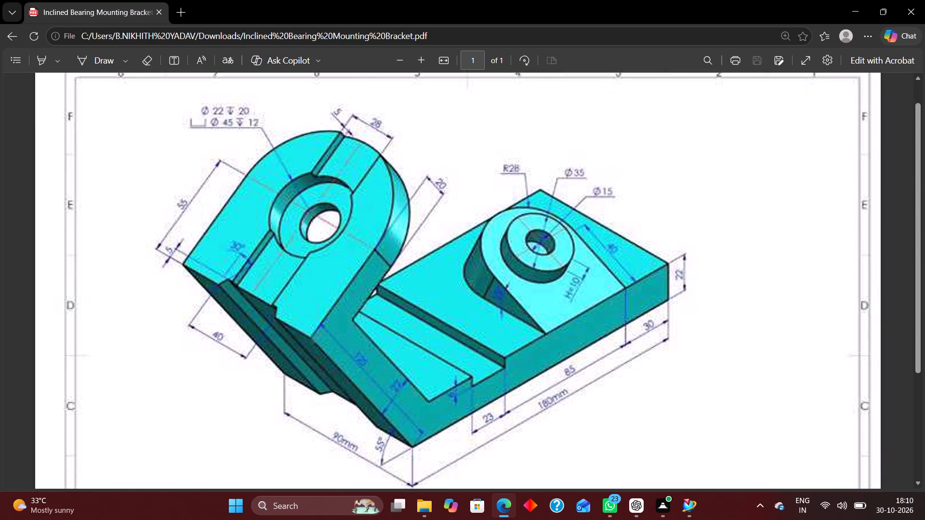
scroll(494, 305, "down", 1)
scroll(504, 241, "up", 1)
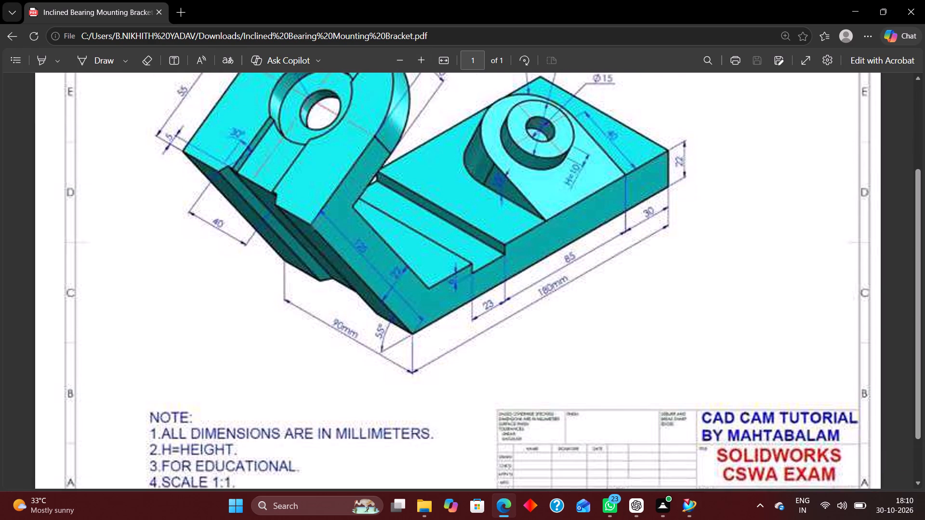
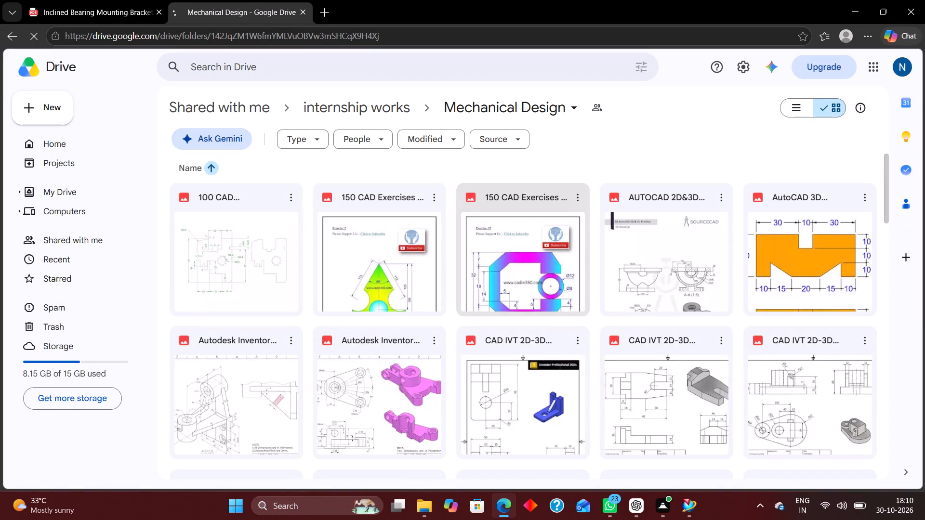
Browse the shared Mechanical Design folder in Google Drive and examine the CAD drawing thumbnails from beginning to end.
scroll(479, 294, "down", 6)
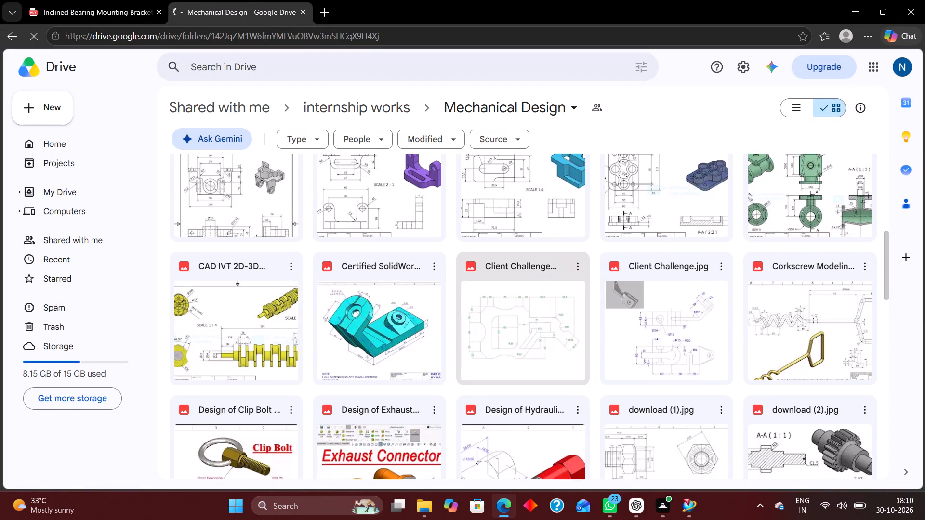
scroll(469, 272, "down", 2)
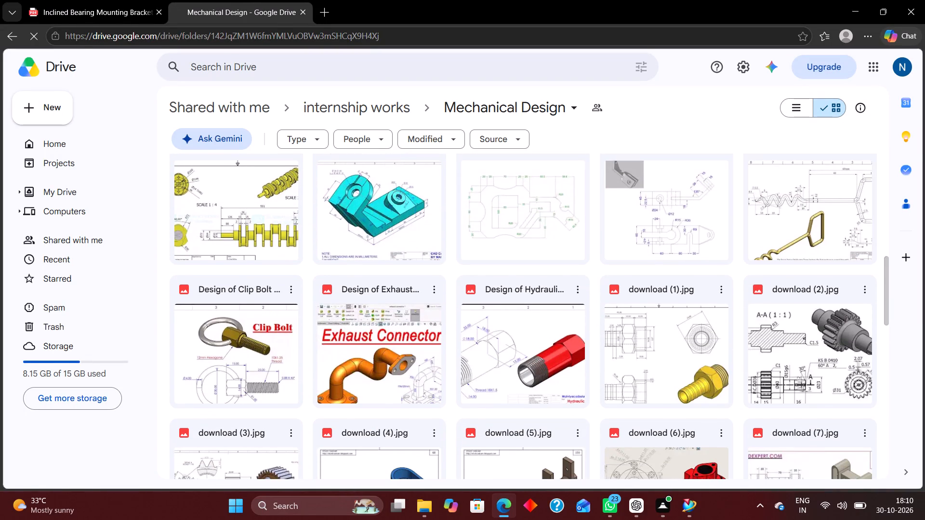
scroll(513, 272, "down", 3)
scroll(371, 274, "down", 3)
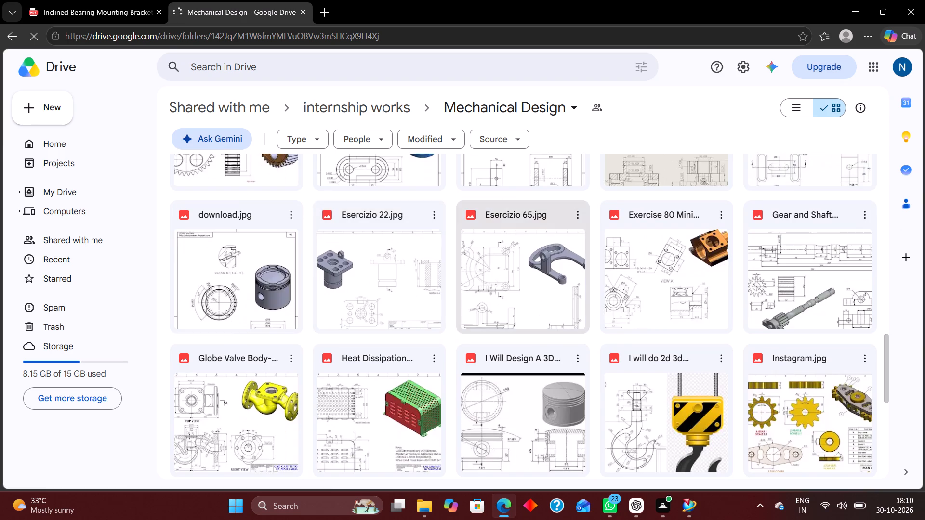
scroll(493, 269, "down", 3)
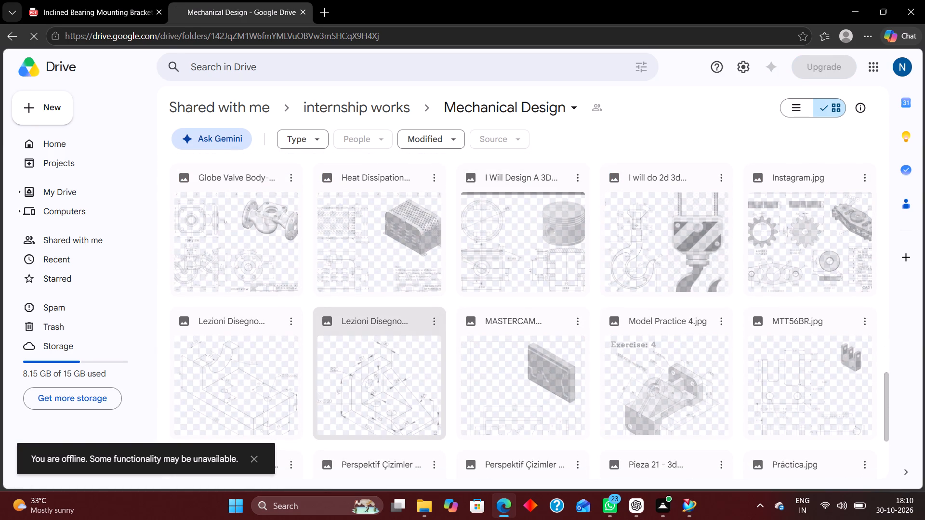
scroll(435, 350, "down", 2)
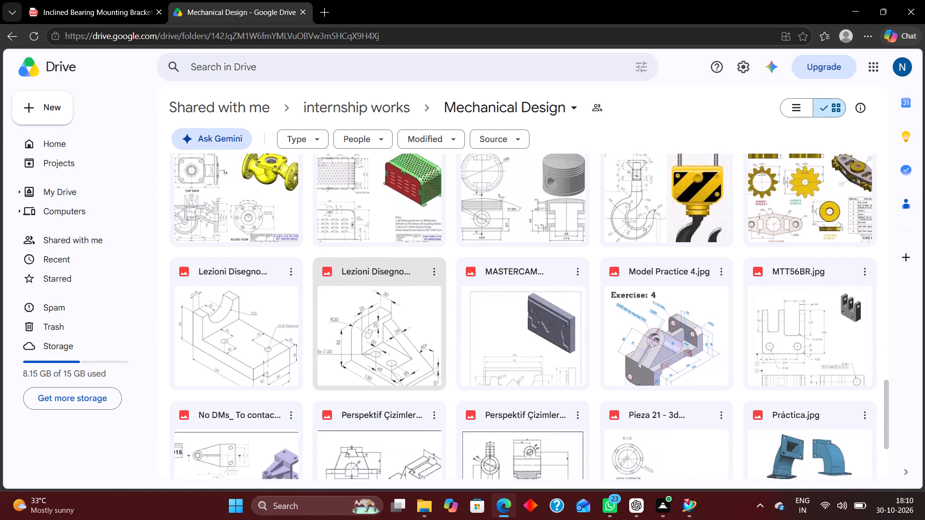
scroll(438, 350, "down", 2)
scroll(432, 315, "up", 2)
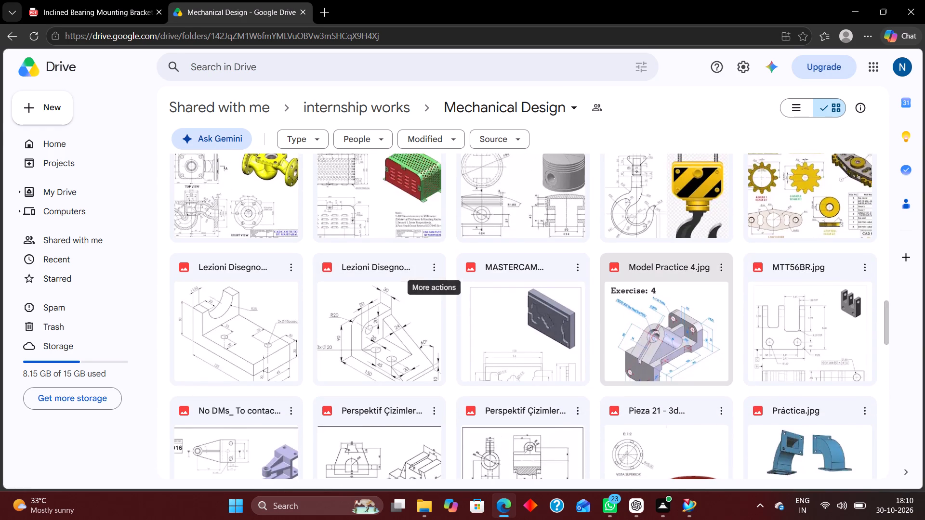
scroll(414, 317, "up", 9)
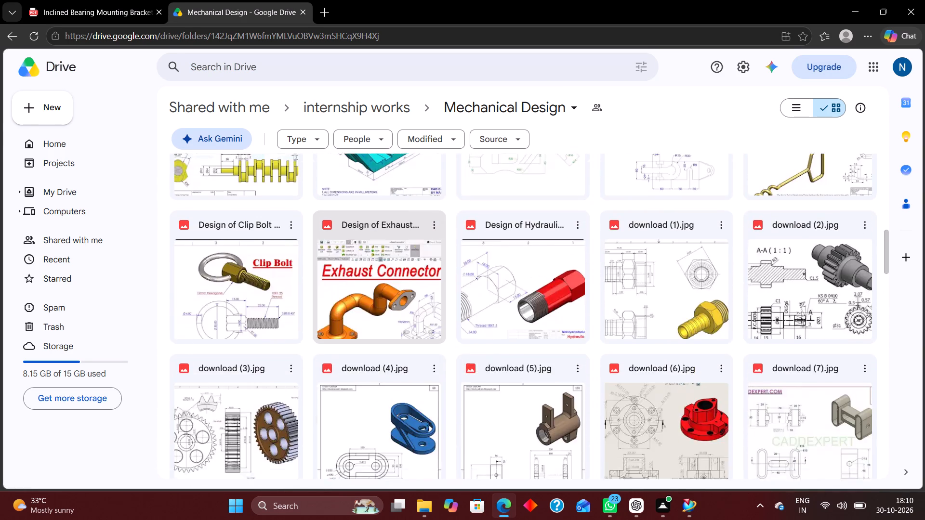
scroll(417, 287, "up", 3)
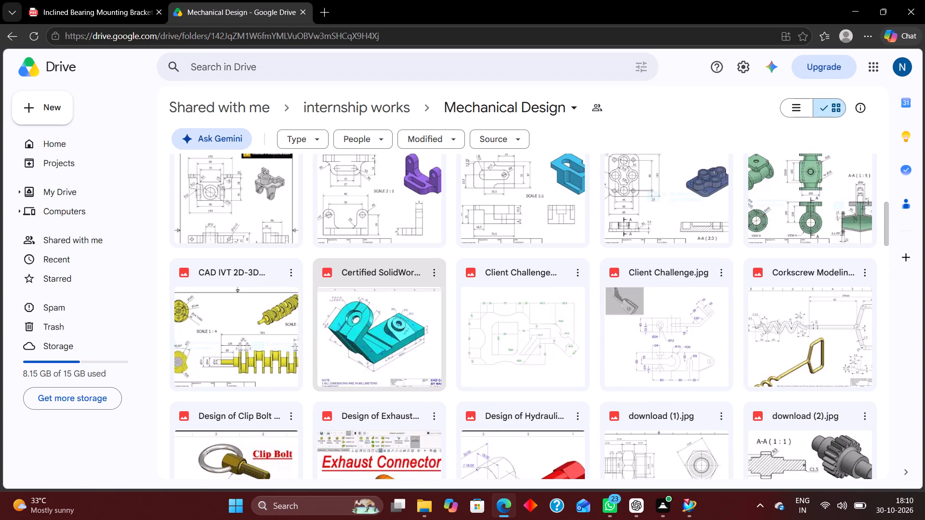
scroll(404, 309, "up", 5)
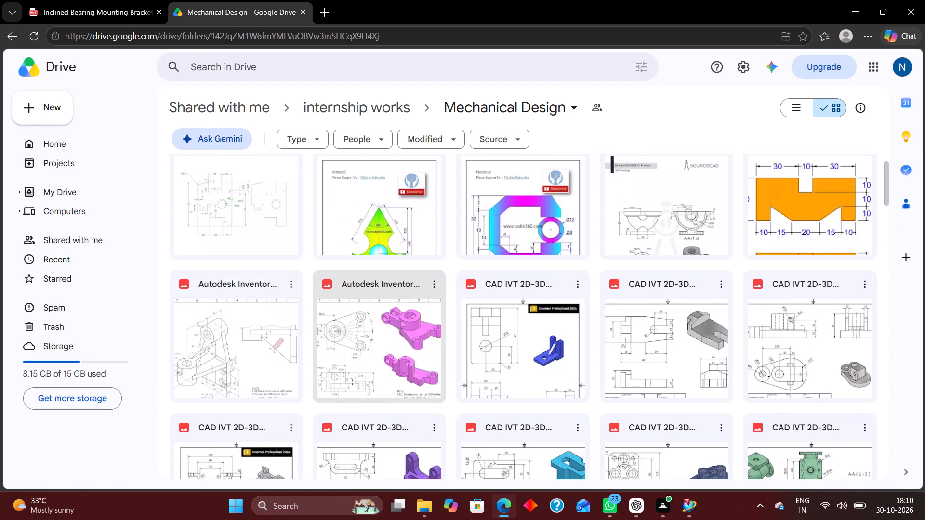
scroll(417, 306, "down", 9)
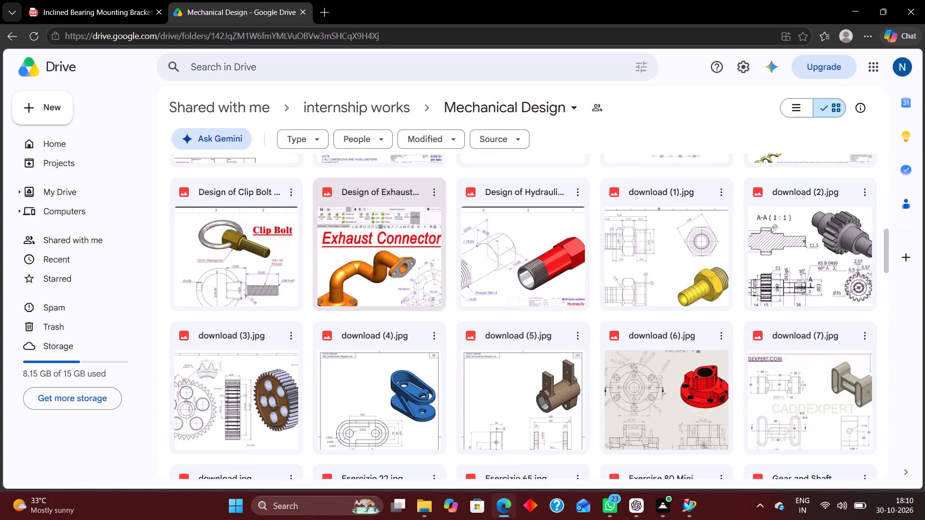
Switch back to NX and look over the bracket body in model1.prt.
left_click(692, 502)
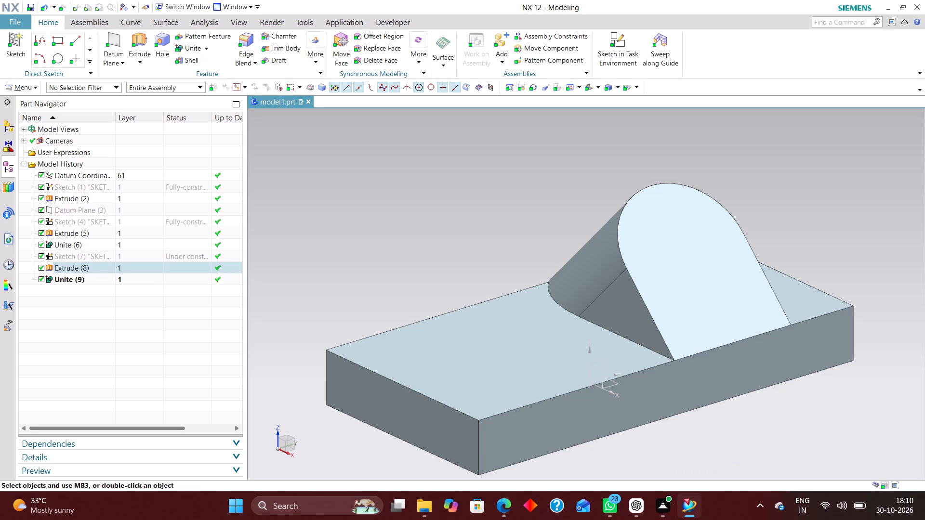
scroll(570, 280, "down", 3)
scroll(611, 312, "up", 1)
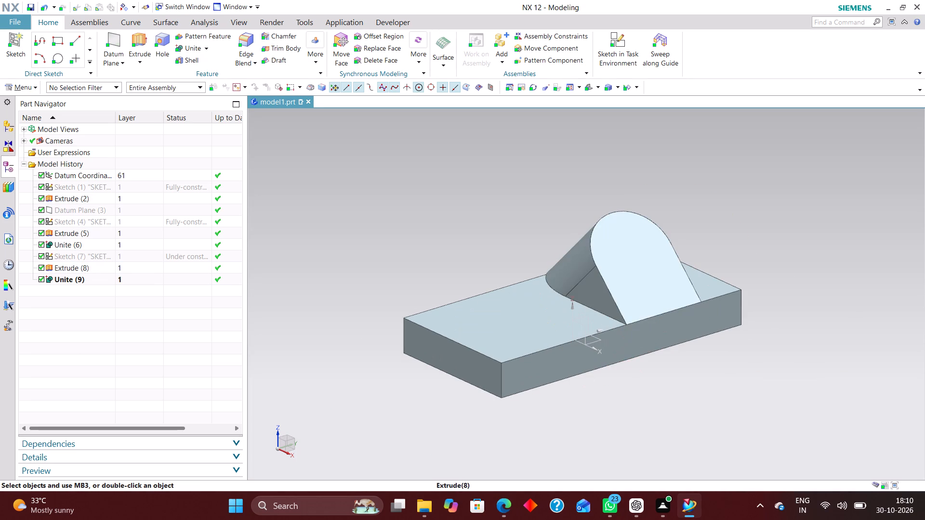
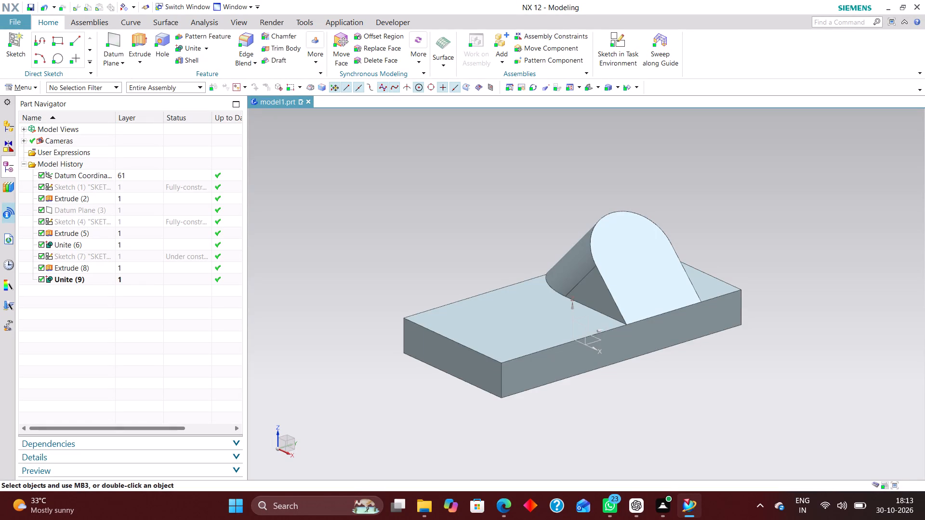
Edit the inclined datum plane with rollback, reducing its angle to lean the boss closer to the base plate's top face.
left_click(114, 209)
right_click(114, 208)
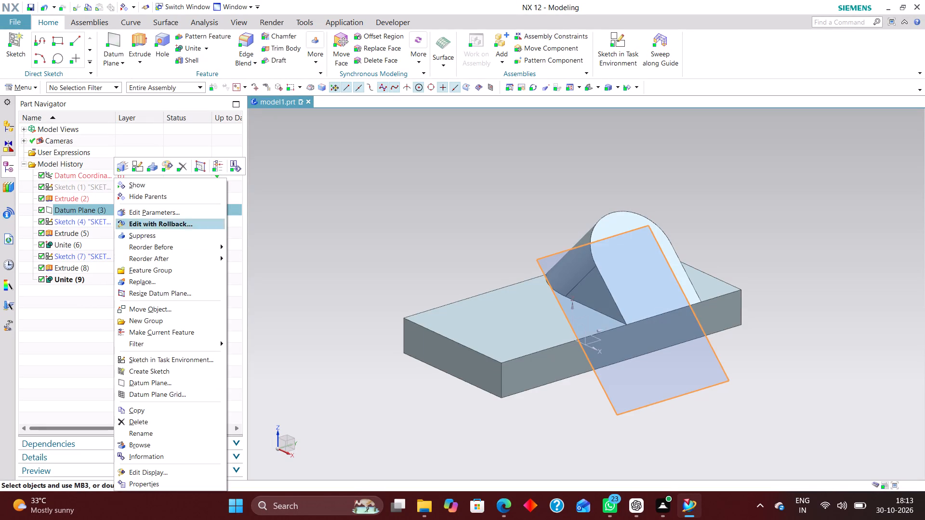
left_click(164, 223)
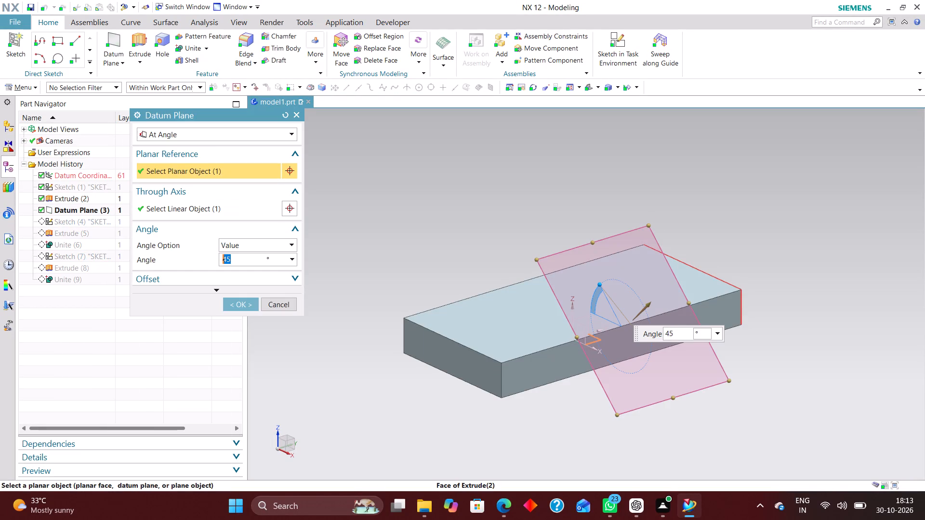
scroll(617, 318, "up", 3)
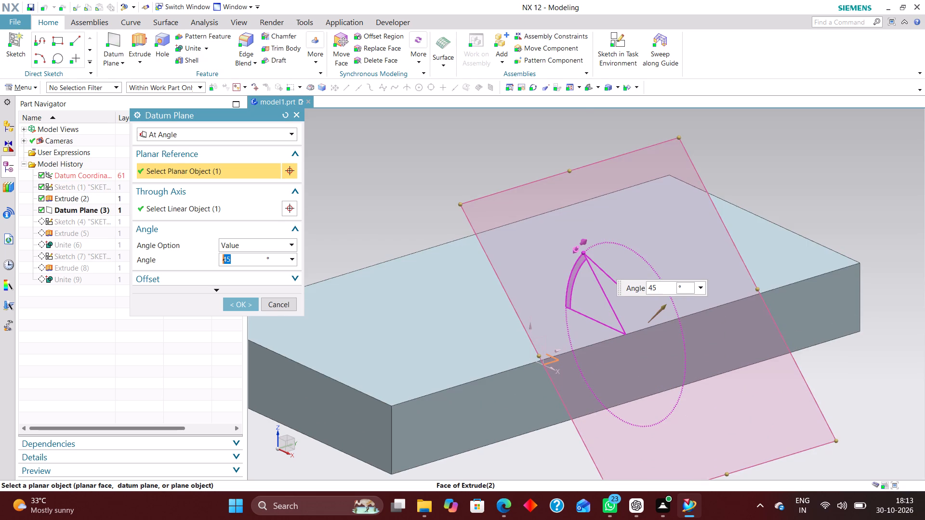
left_click_drag(583, 252, 571, 262)
left_click(242, 304)
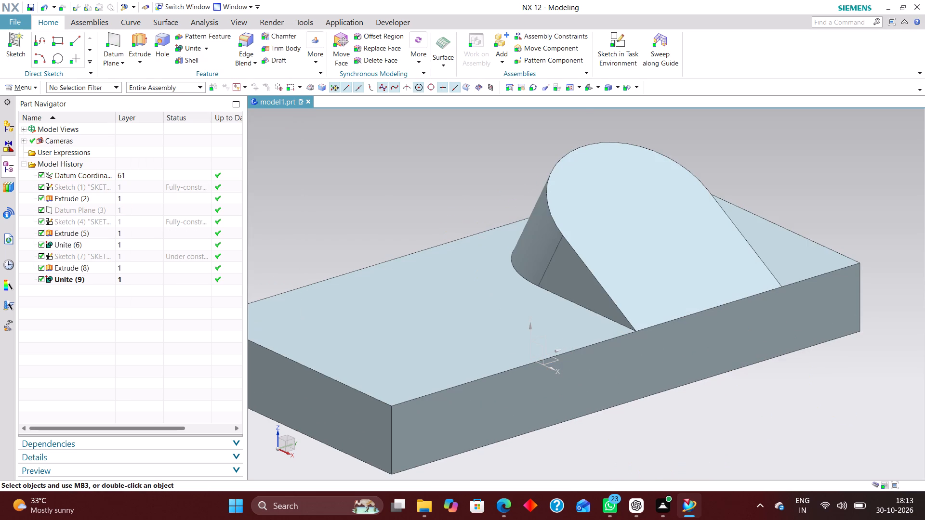
scroll(835, 405, "down", 1)
middle_click(836, 412)
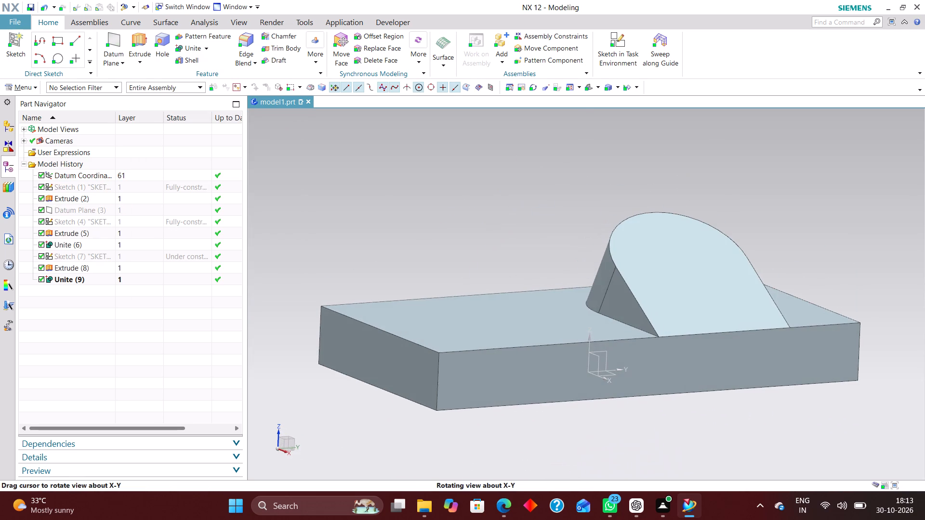
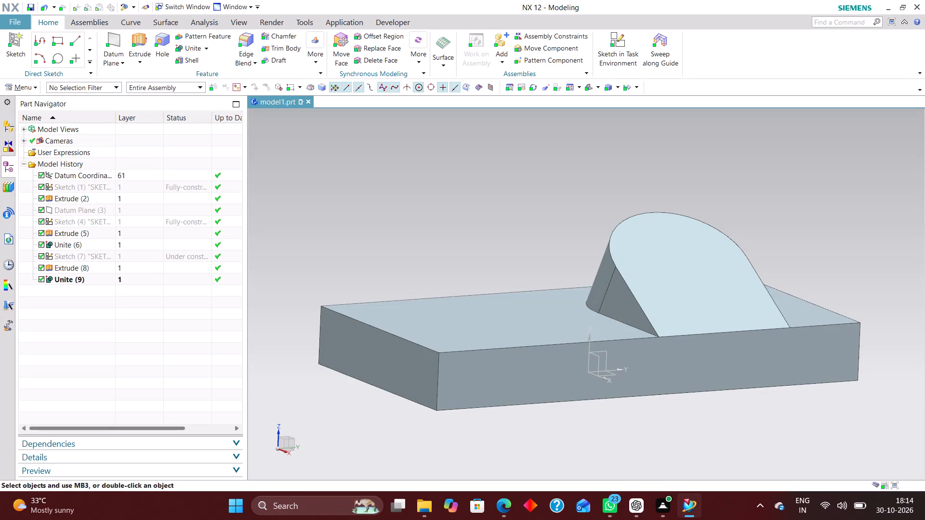
Create a new task-environment sketch on the inclined datum plane (Datum Plane 3).
left_click(588, 86)
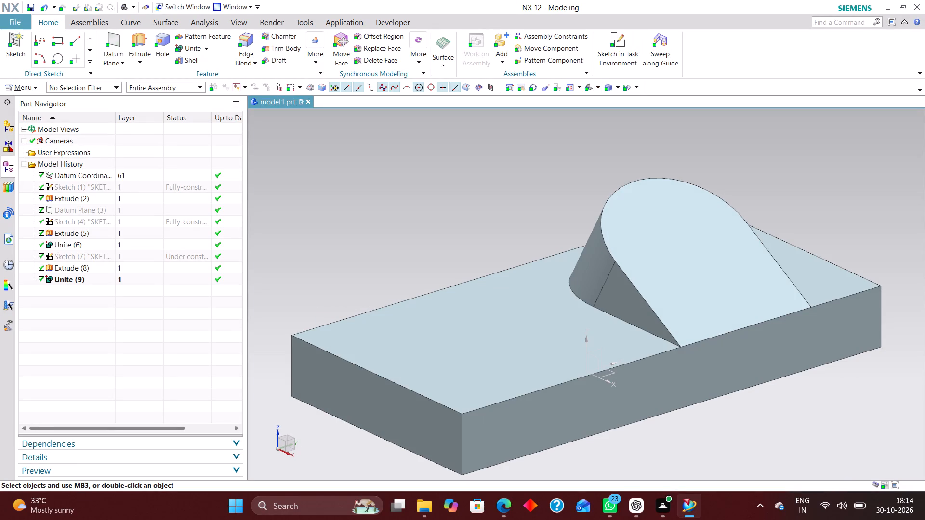
scroll(729, 200, "down", 4)
scroll(719, 206, "up", 3)
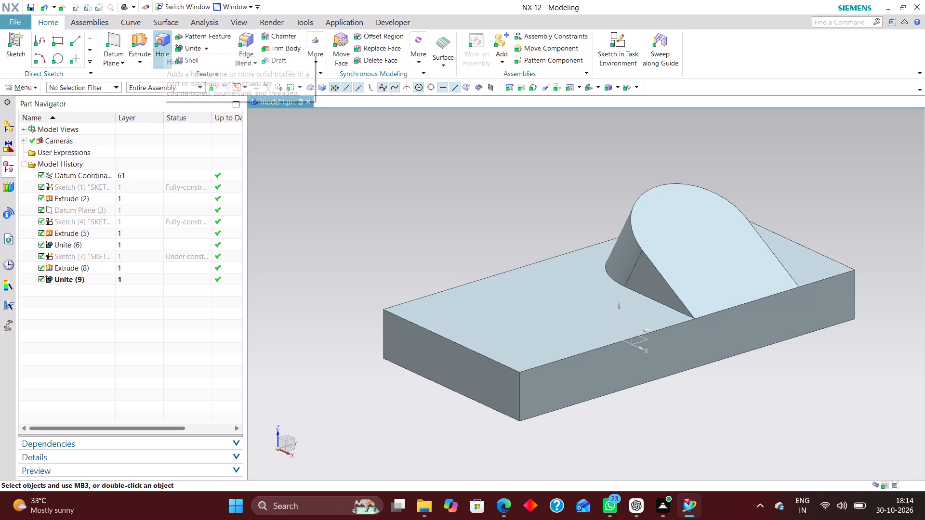
left_click(620, 34)
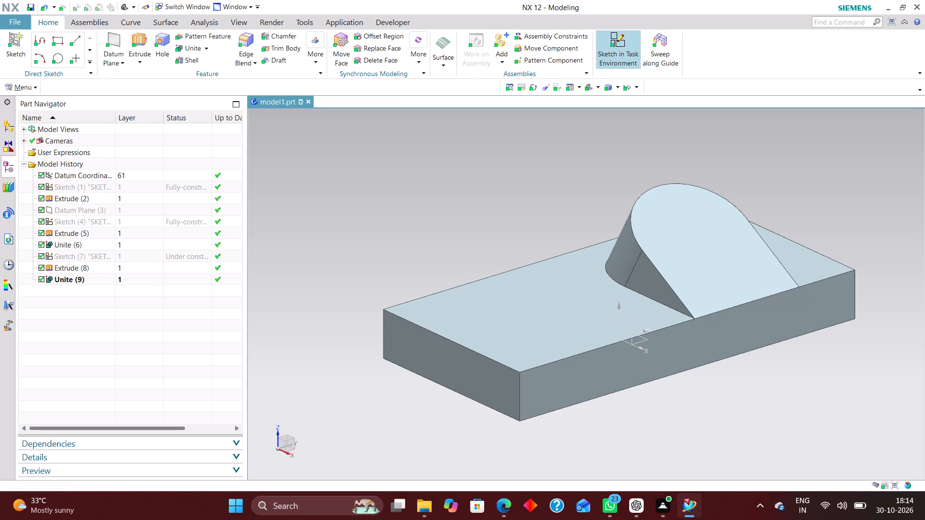
left_click(100, 208)
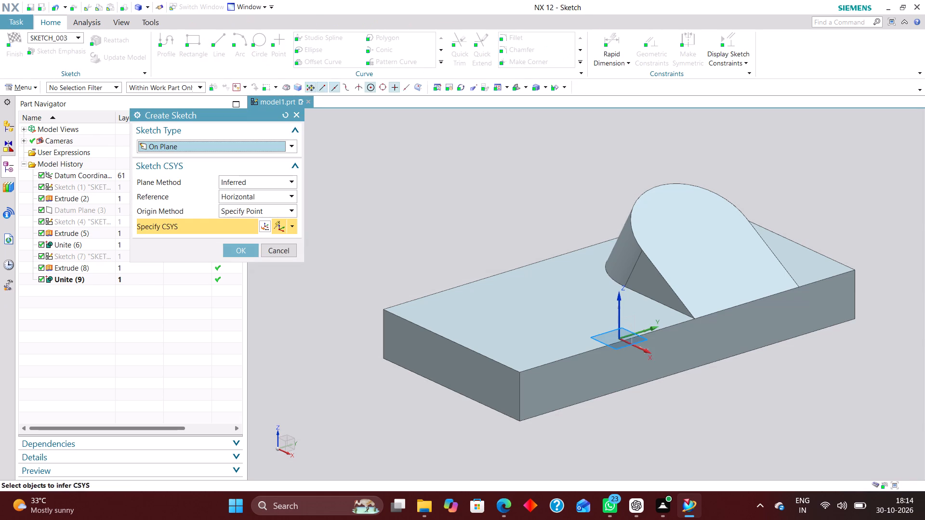
left_click(238, 250)
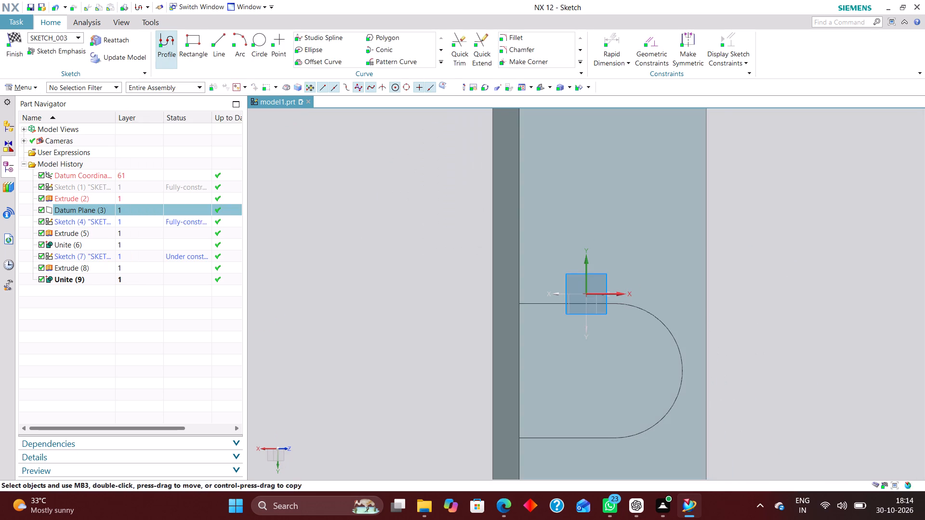
Sketch a circle about 62 mm in diameter beyond the base plate's far long edge, roughly in line with the boss.
scroll(608, 228, "down", 3)
middle_click_drag(668, 415, 747, 439)
scroll(687, 395, "up", 1)
right_click_drag(766, 286, 602, 272)
middle_click_drag(793, 332, 708, 301)
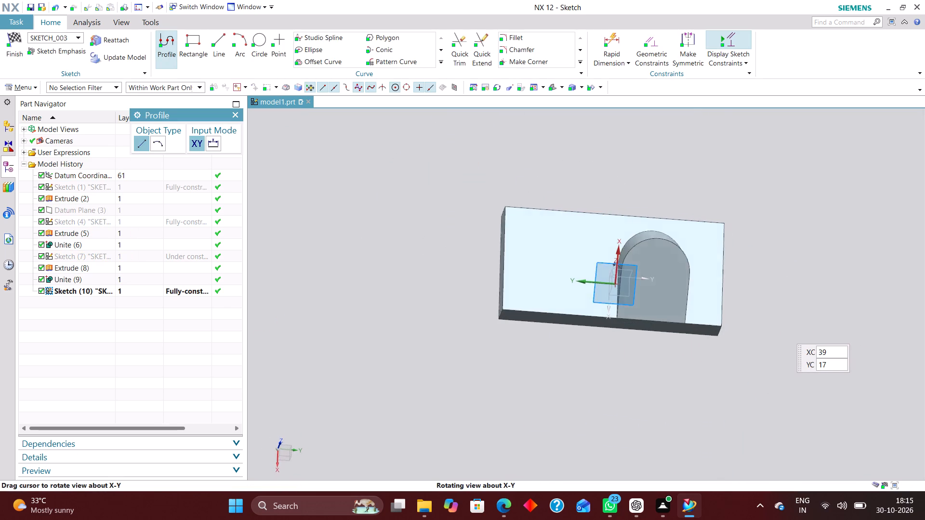
middle_click_drag(708, 301, 708, 300)
right_click_drag(811, 236, 679, 234)
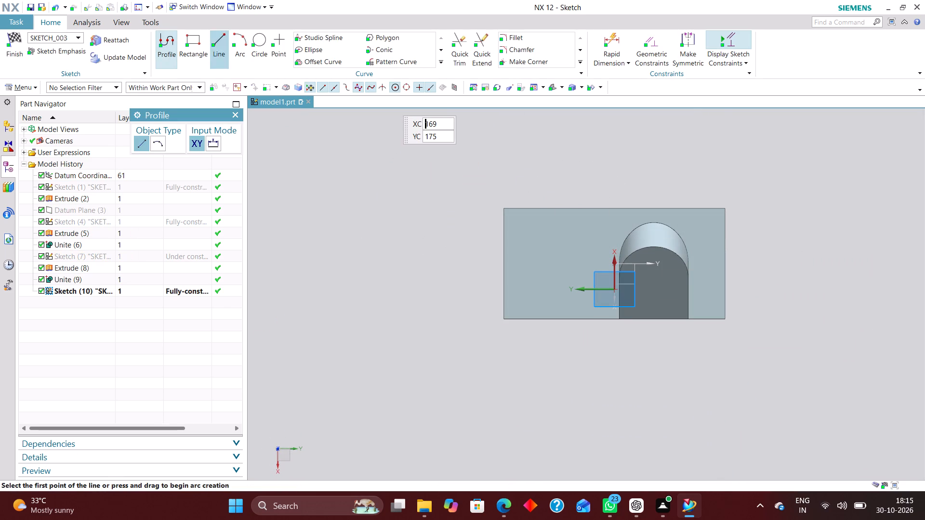
middle_click_drag(813, 311, 815, 254)
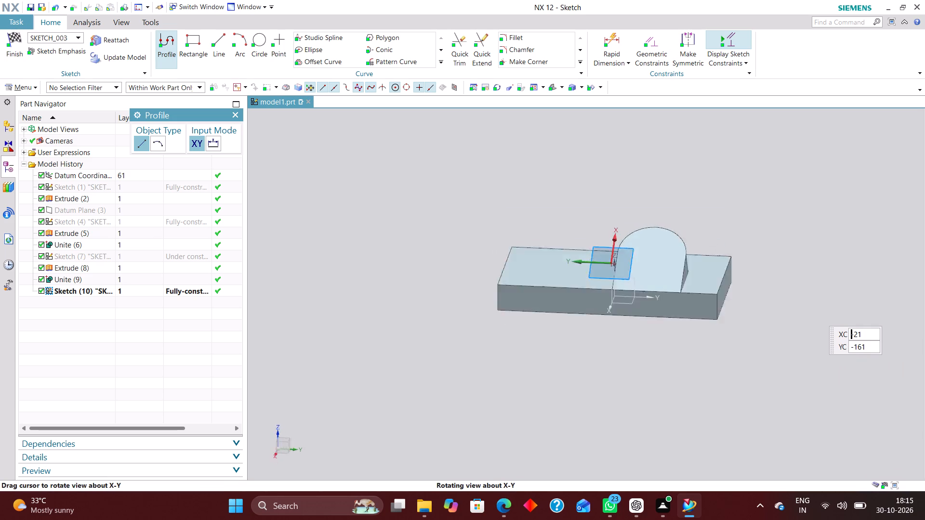
middle_click_drag(815, 254, 680, 339)
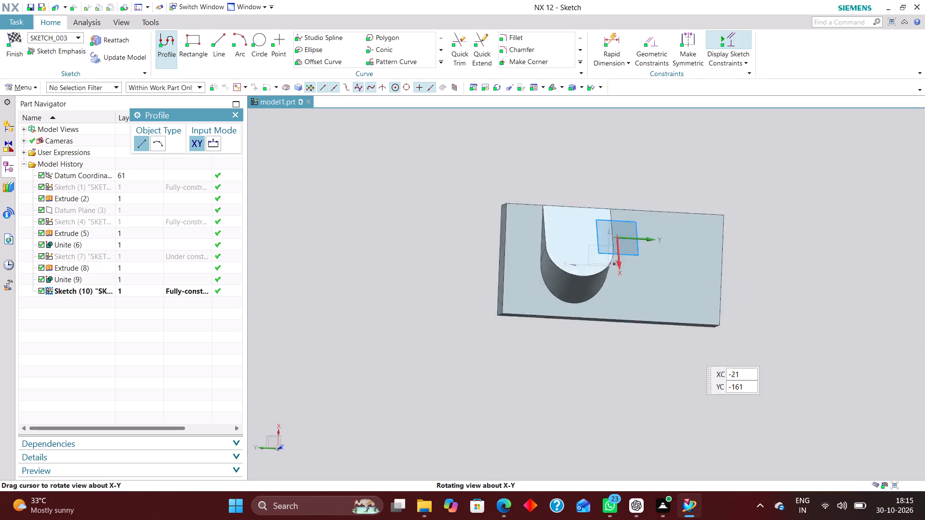
middle_click_drag(680, 339, 559, 344)
right_click_drag(849, 252, 556, 221)
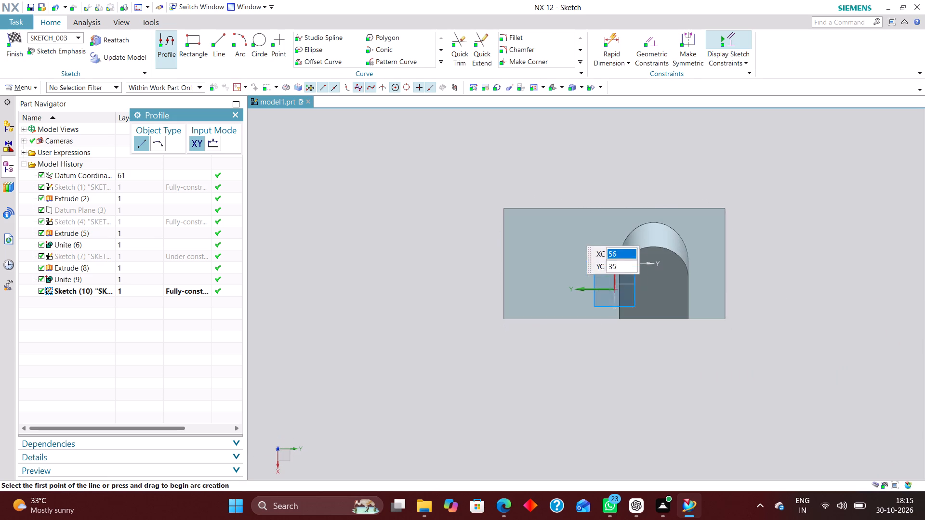
middle_click_drag(670, 349, 671, 301)
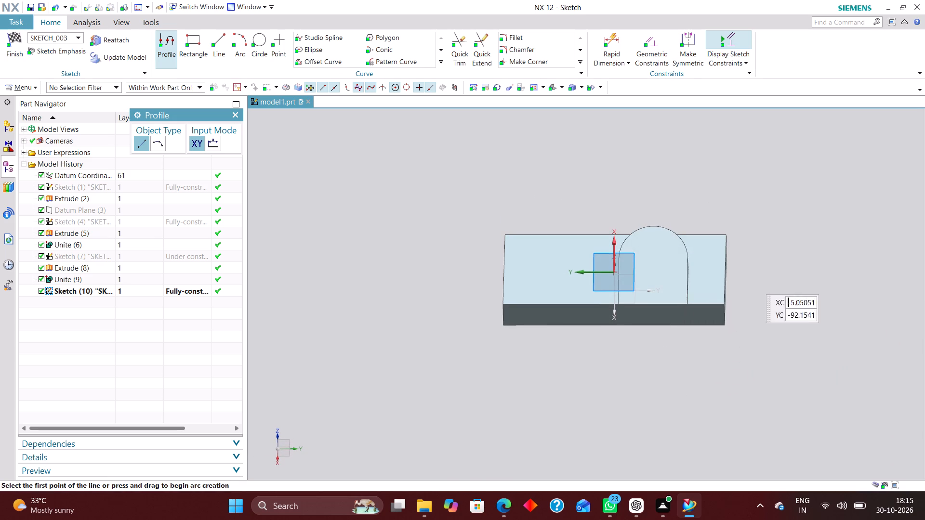
right_click_drag(796, 275, 724, 275)
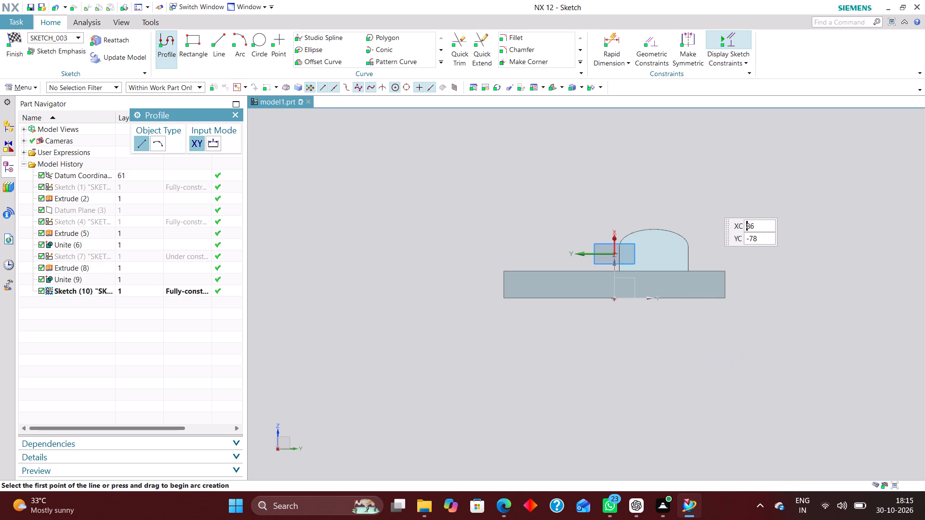
middle_click_drag(710, 206, 714, 261)
right_click_drag(785, 179, 725, 178)
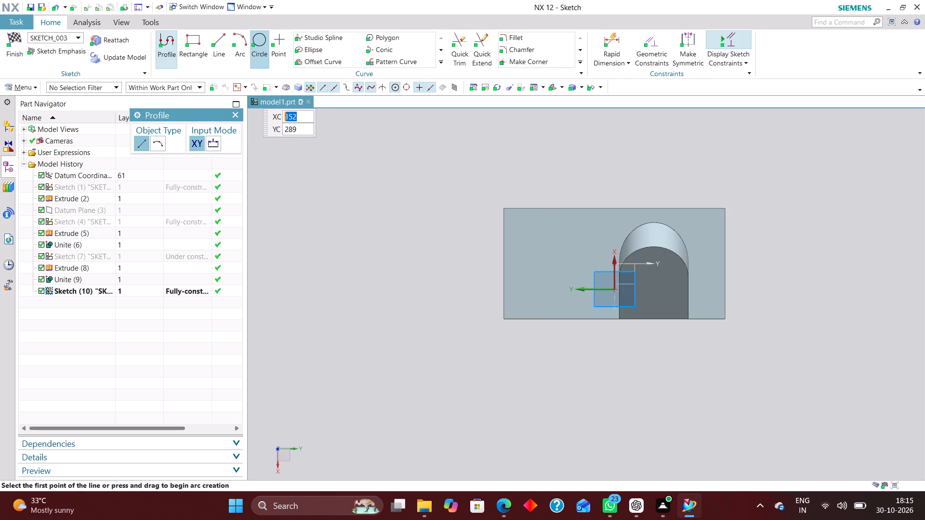
left_click(260, 36)
left_click(655, 153)
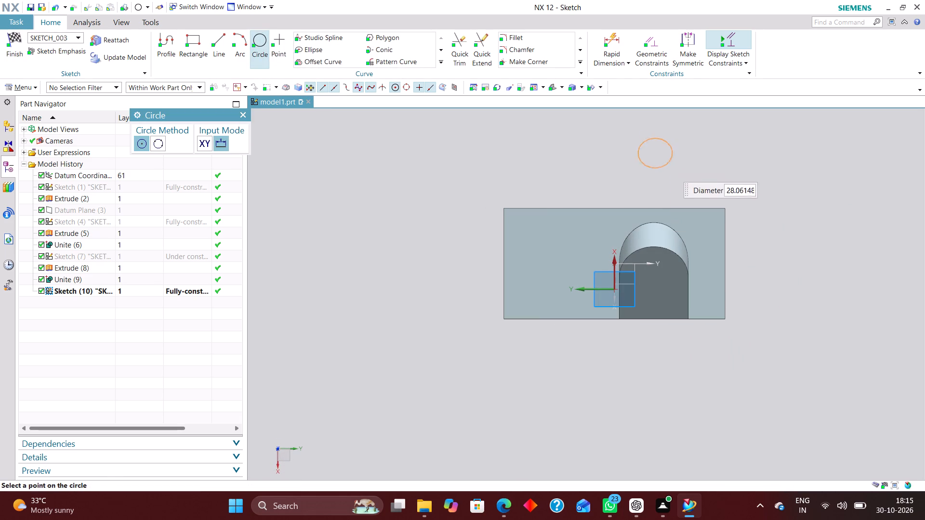
left_click(685, 174)
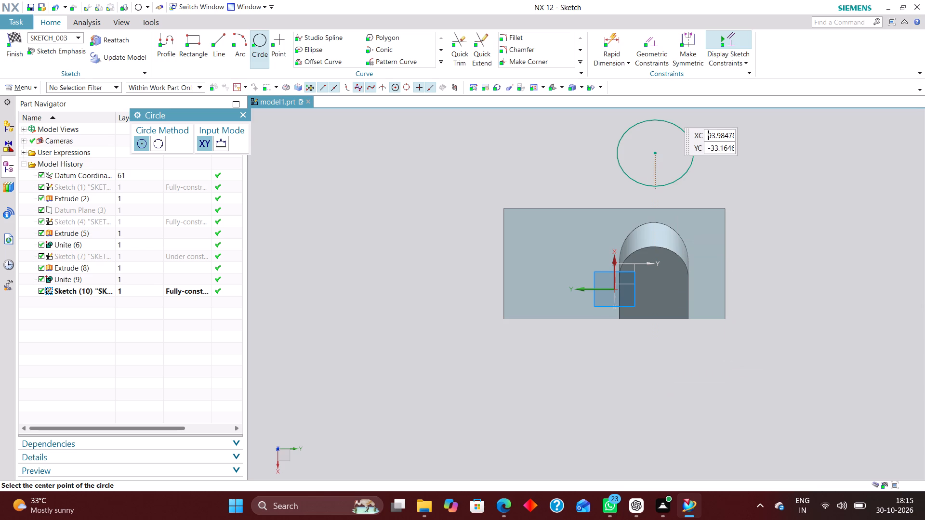
Dimension the circle's centre at 59 mm from the base plate's short edge nearest the boss.
left_click(612, 41)
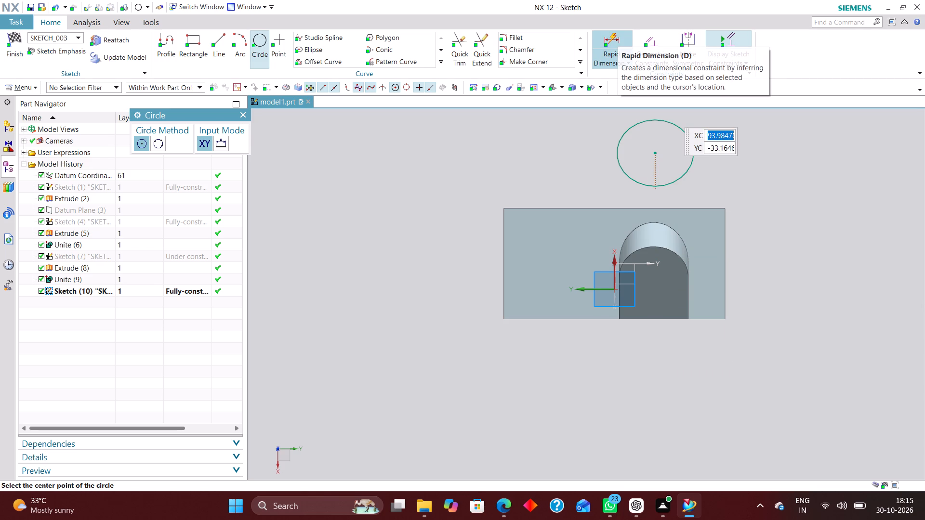
left_click(728, 318)
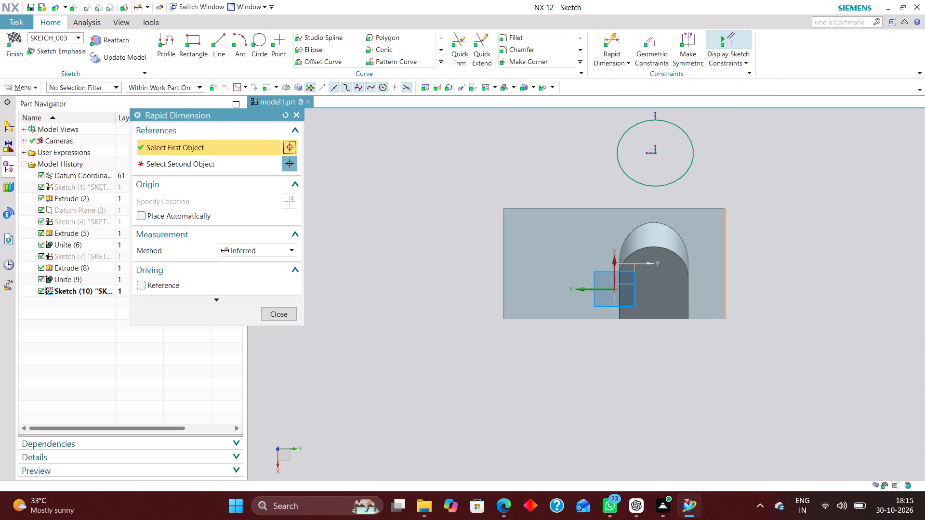
left_click(658, 155)
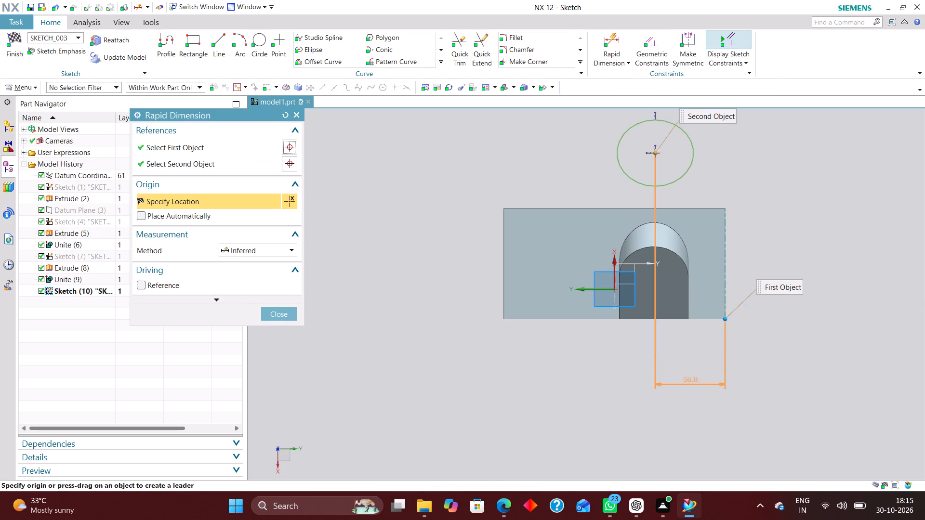
left_click(695, 388)
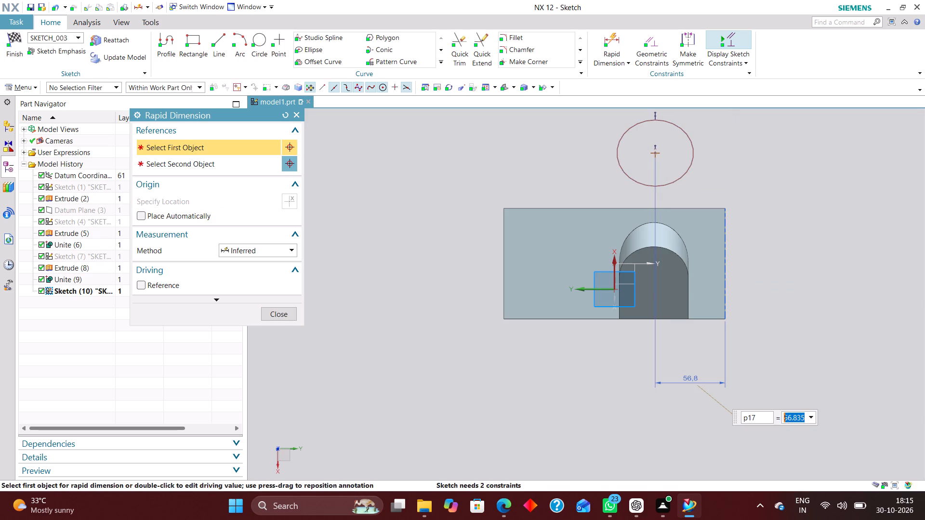
type("59")
key("Return")
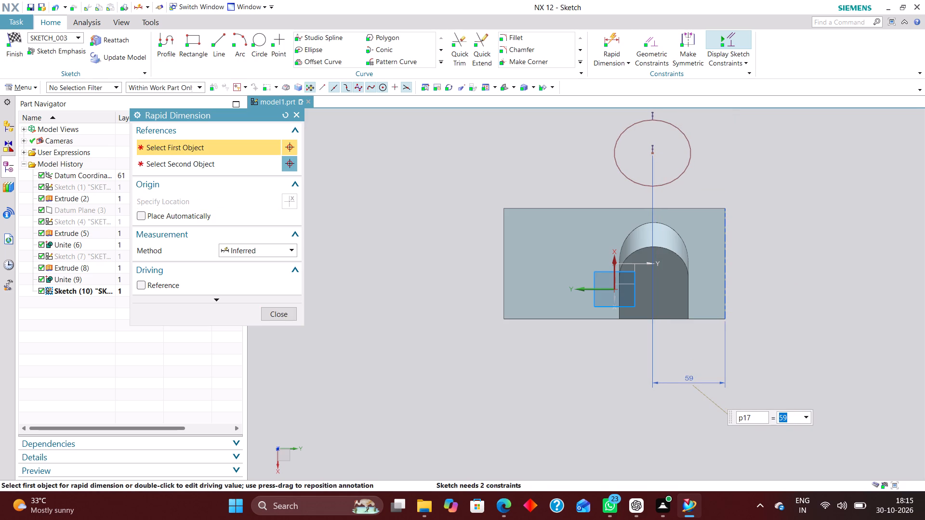
Dimension the circle's centre at 40 mm from the plate's long edge at the foot of the boss.
left_click(608, 39)
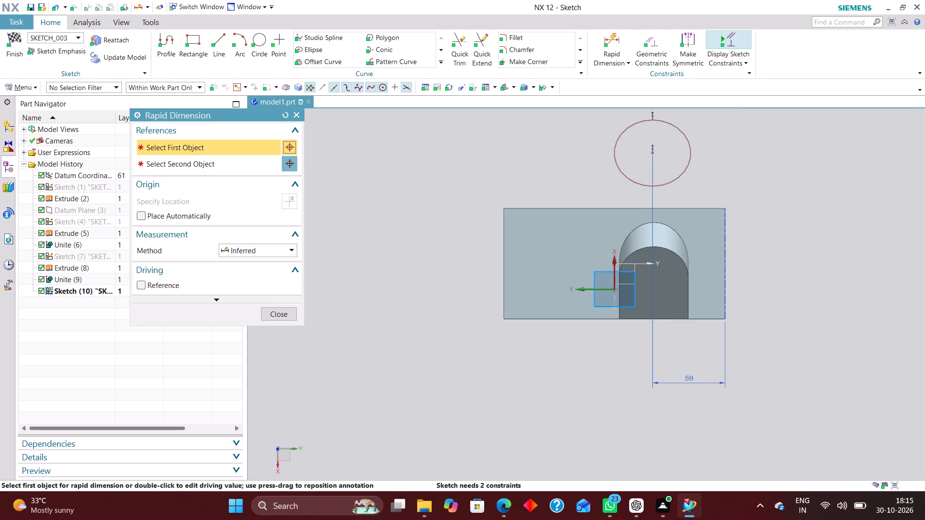
left_click(701, 321)
left_click(653, 153)
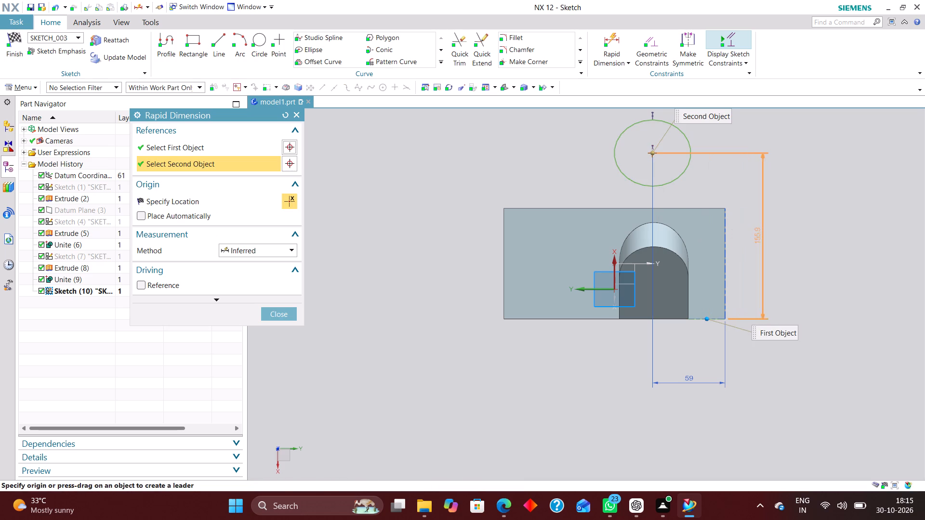
left_click(781, 248)
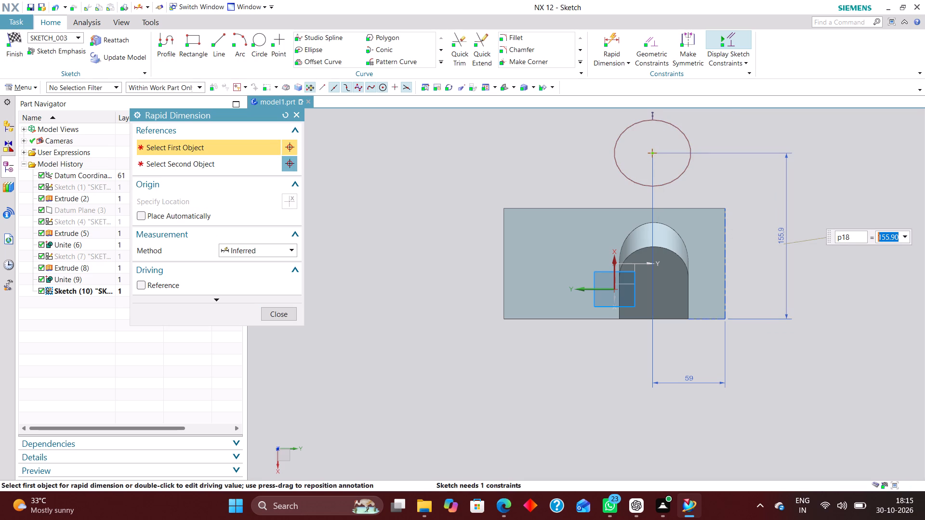
type("40")
key("Return")
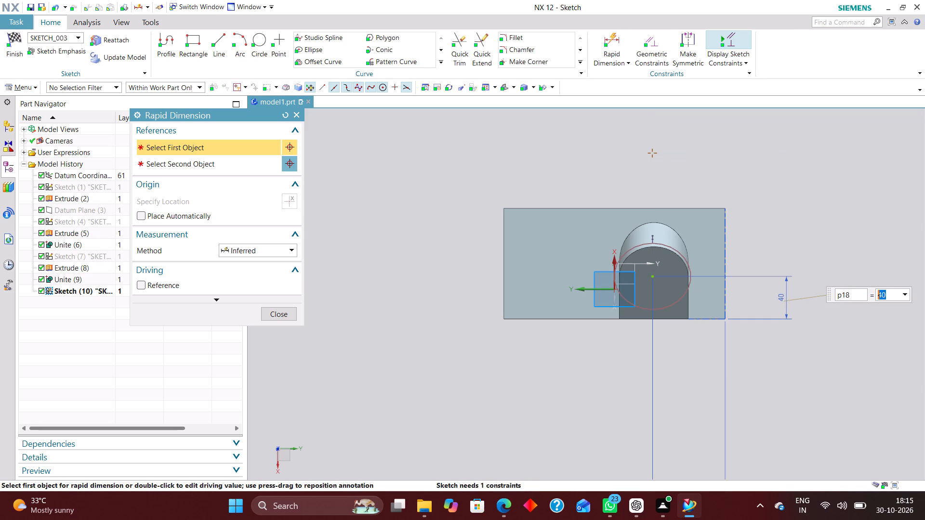
Add a 35 mm diametral dimension to the circle and finish the sketch.
left_click(608, 35)
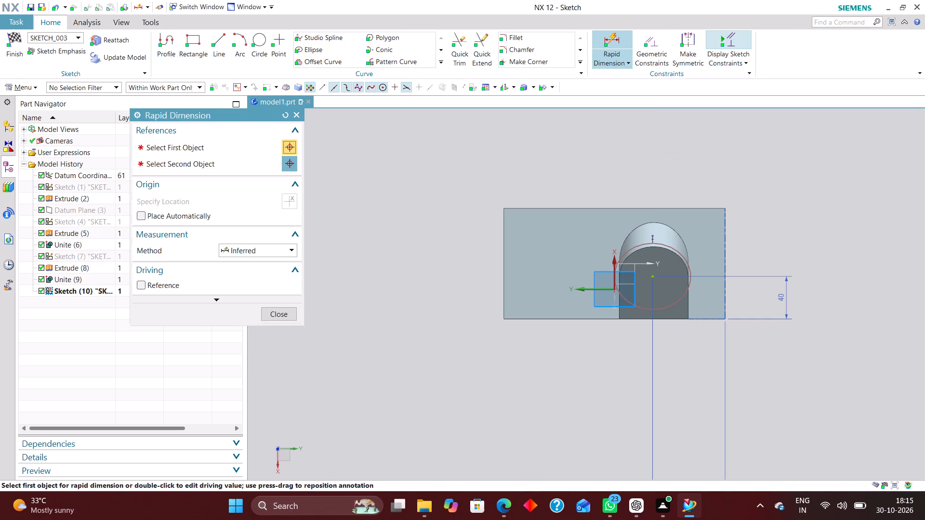
left_click(263, 251)
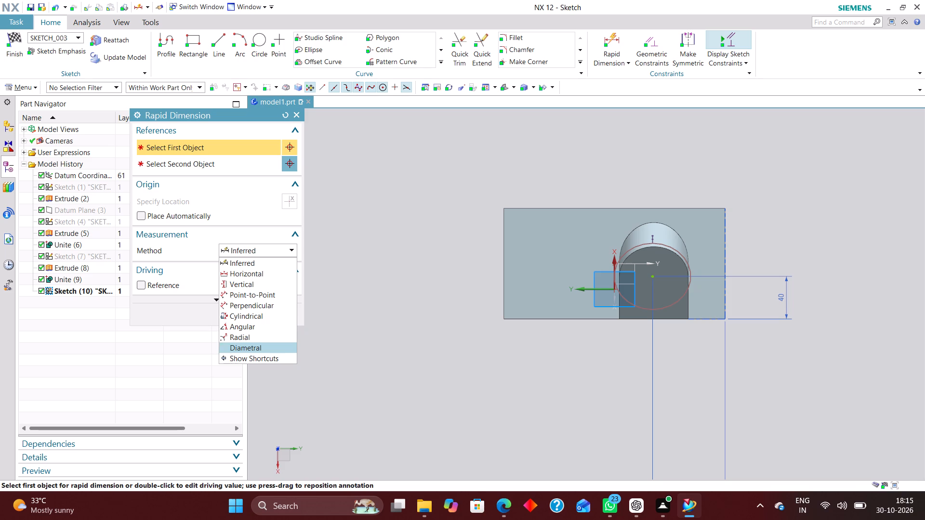
left_click(259, 347)
left_click(669, 243)
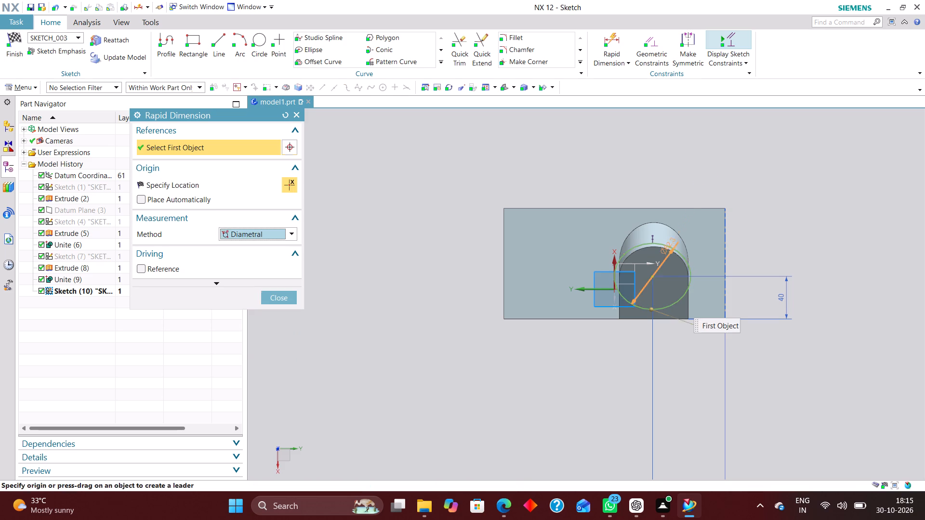
left_click(706, 170)
type("35")
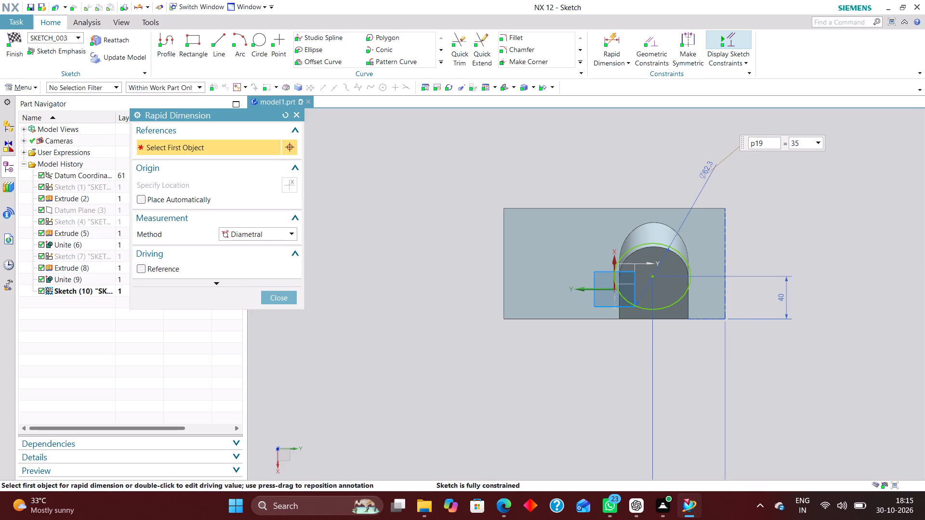
key("Return")
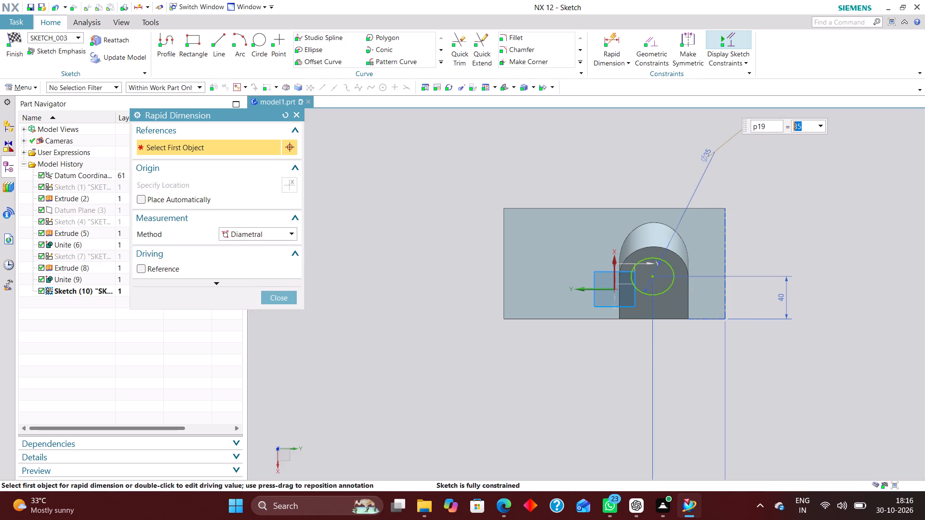
left_click(288, 294)
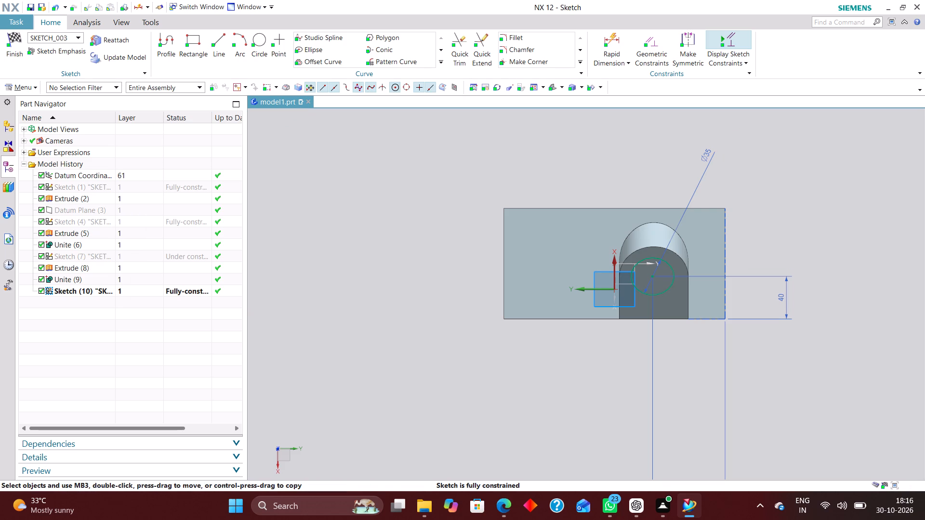
left_click(20, 40)
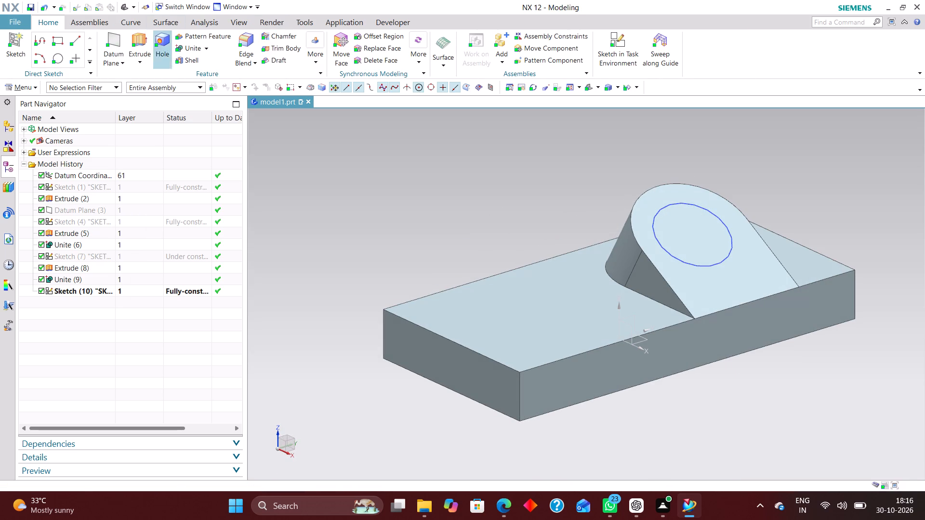
Extrude the 35 mm circle on the inclined face from -17 mm to 10 mm as a separate body.
left_click(139, 43)
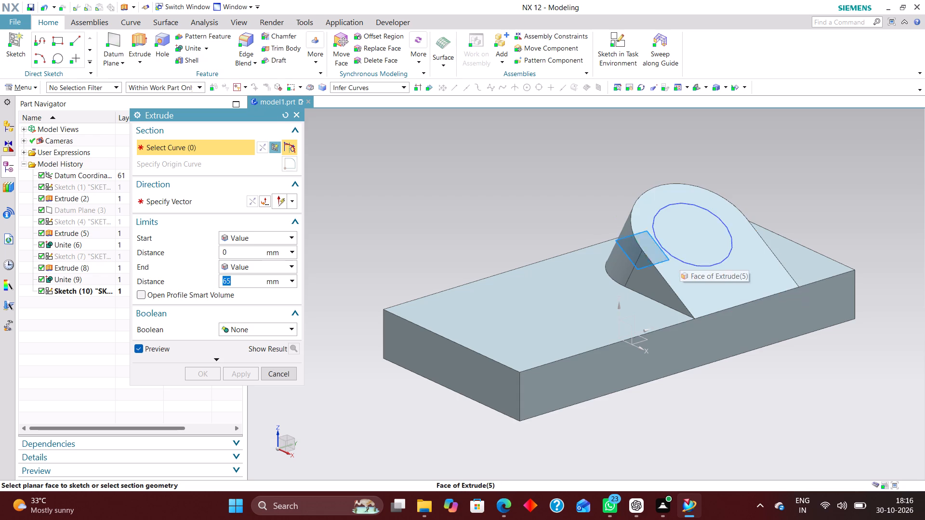
left_click(687, 263)
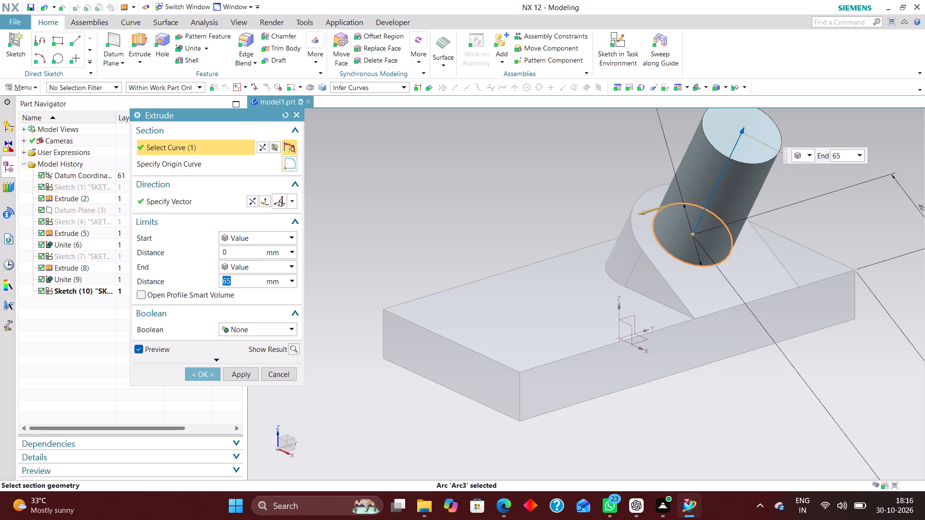
left_click_drag(745, 130, 706, 203)
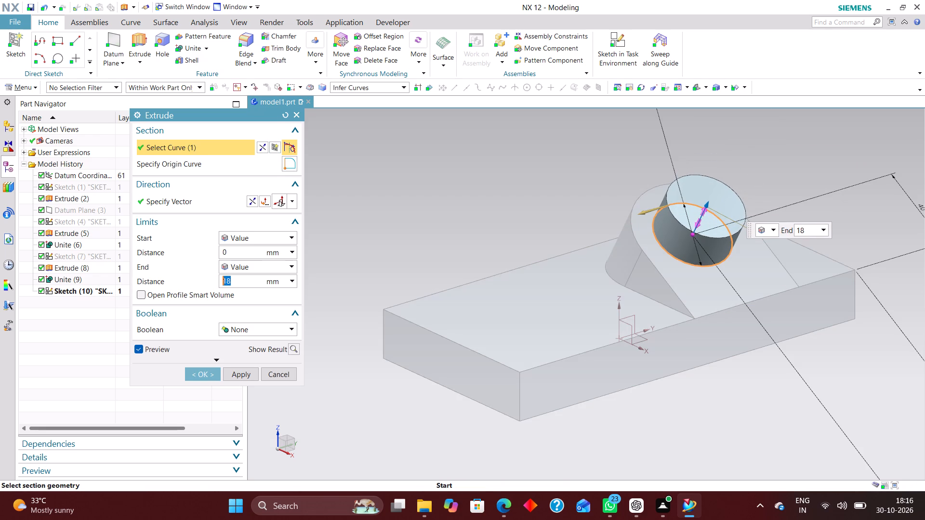
left_click_drag(694, 235, 674, 259)
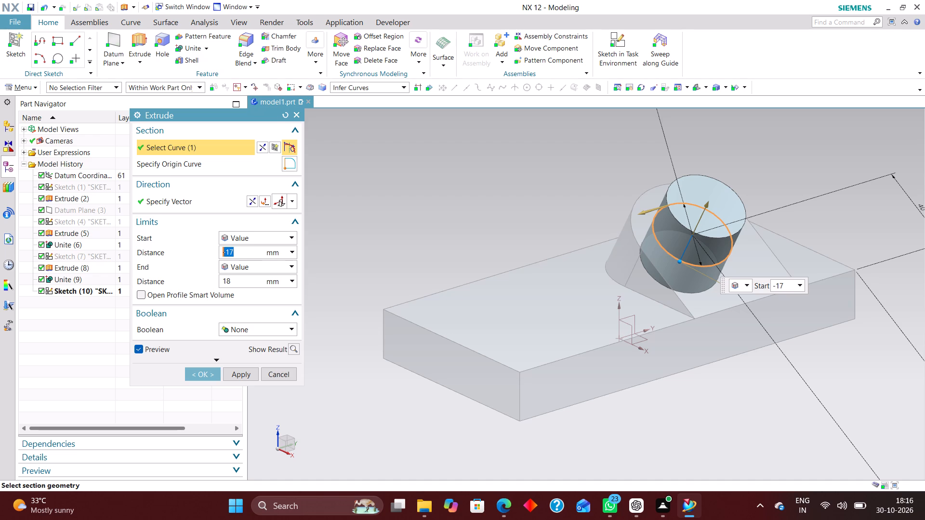
left_click_drag(235, 281, 194, 281)
type("10")
key("Return")
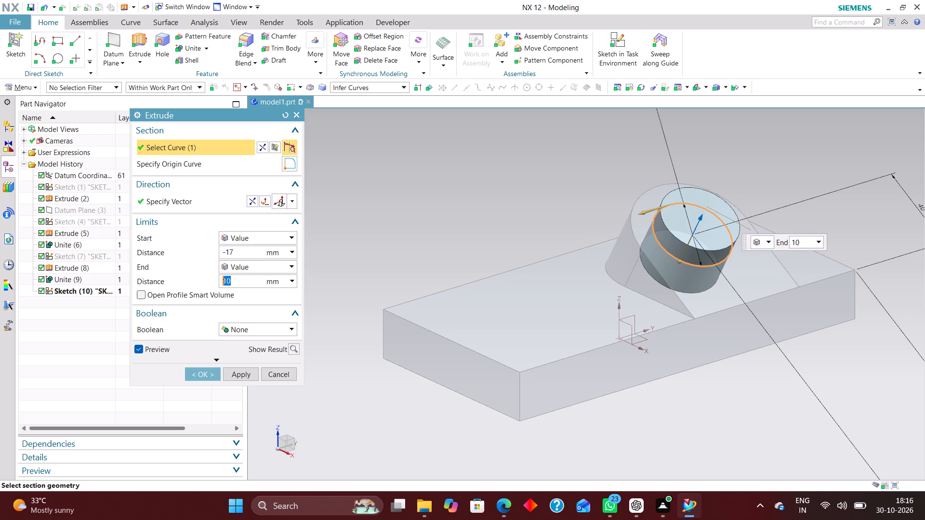
left_click(210, 376)
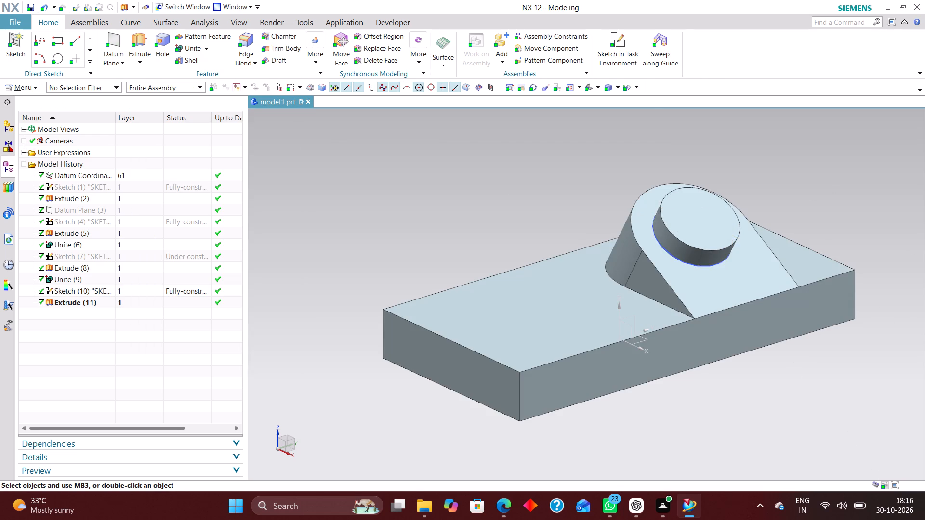
Unite the new cylinder with the bracket body as the target.
left_click(195, 50)
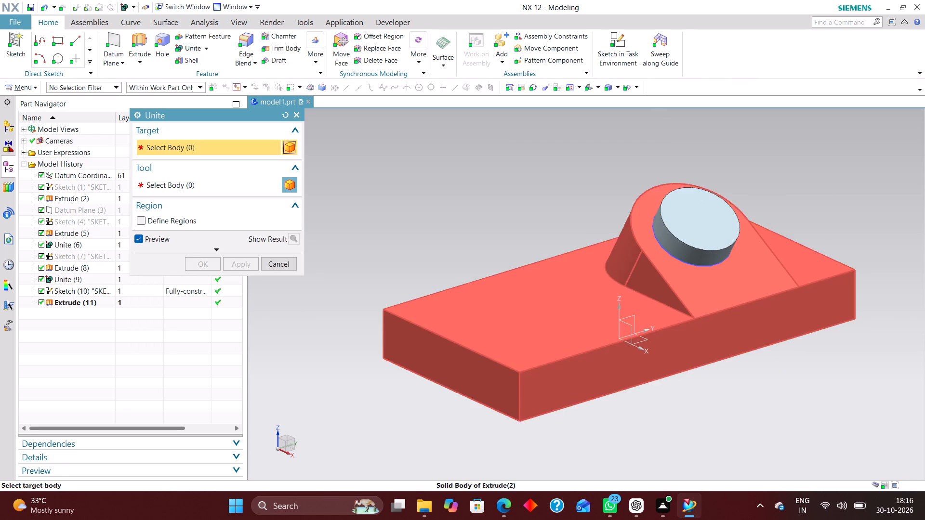
left_click(593, 358)
left_click(686, 239)
left_click(200, 262)
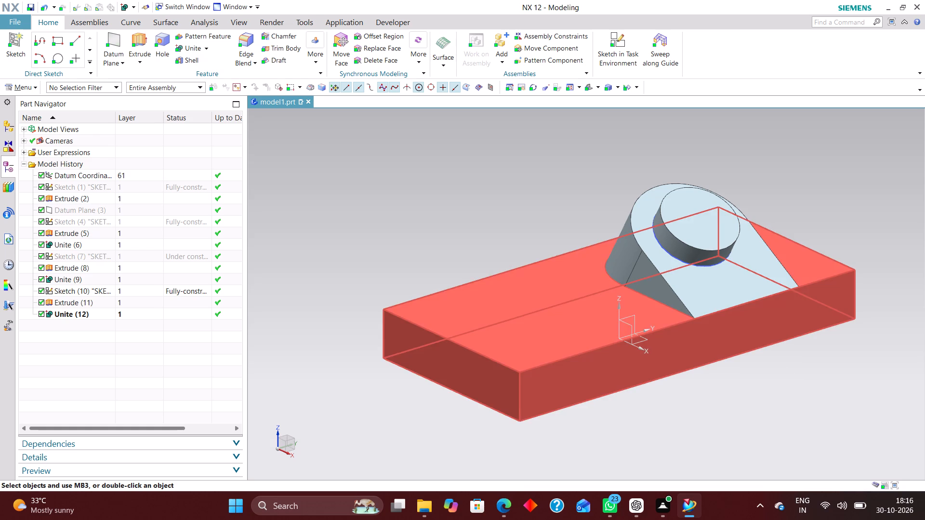
Cut a simple general hole at the centre of the cylinder's face: 15 mm diameter, 10 mm deep, 0° tip angle.
left_click(164, 35)
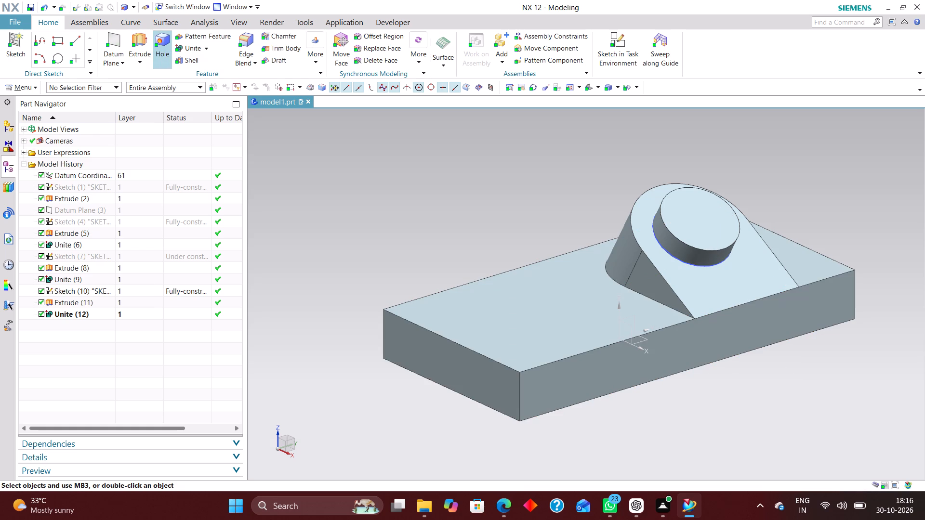
left_click(689, 246)
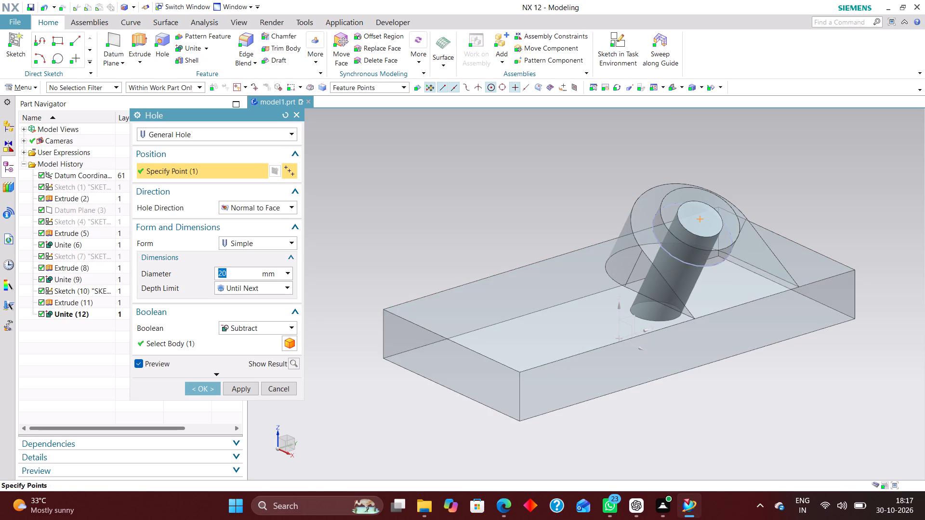
type("15")
key("Return")
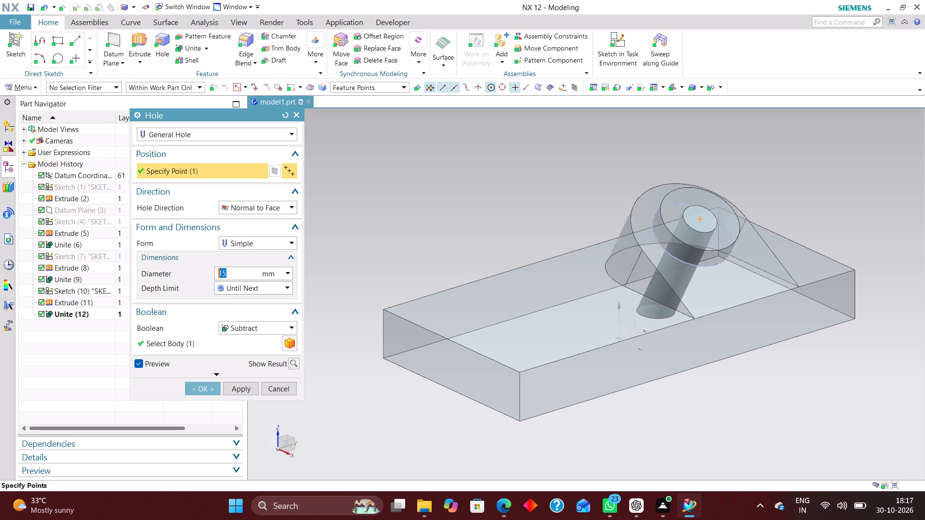
left_click(267, 286)
left_click(263, 299)
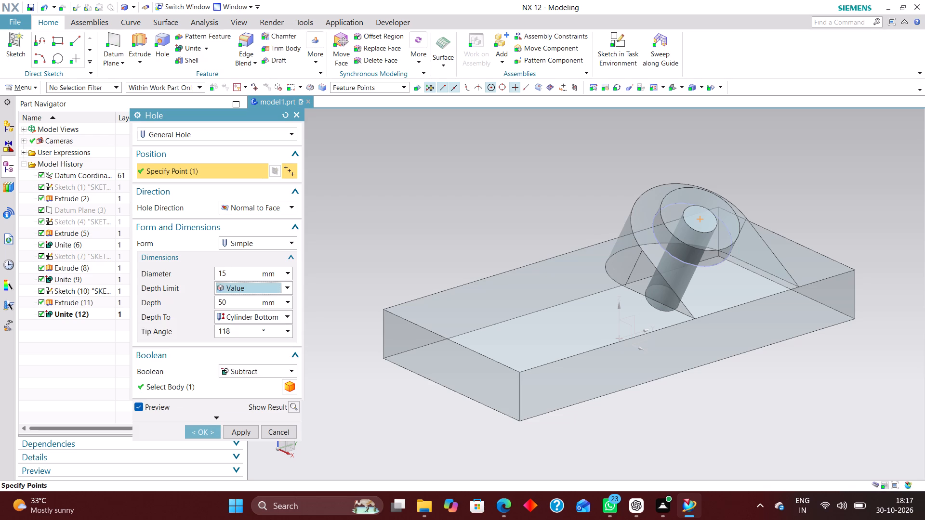
left_click_drag(240, 331, 198, 332)
key("0")
key("Return")
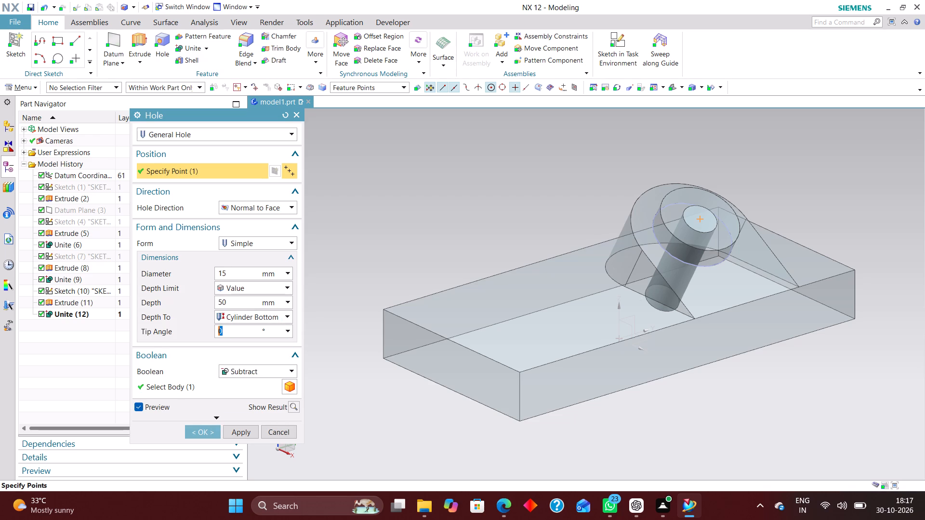
left_click_drag(237, 302, 159, 299)
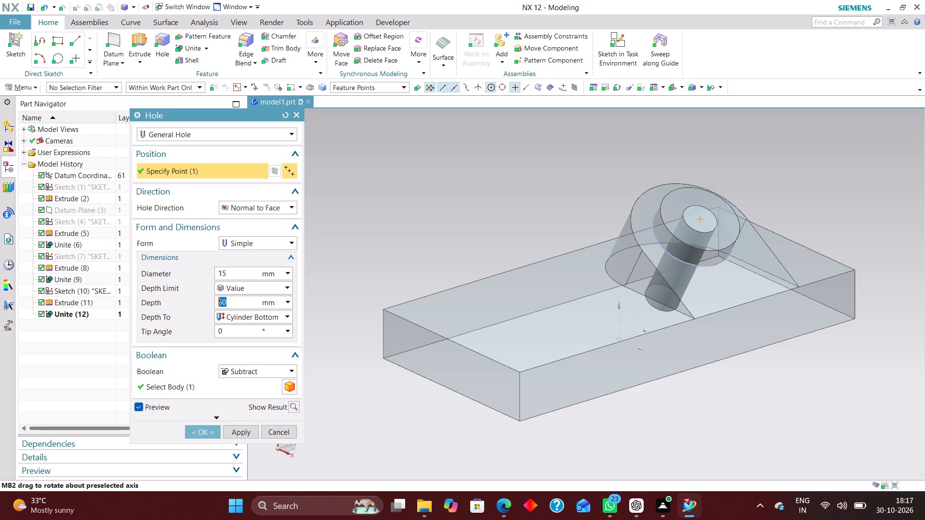
type("10")
key("Return")
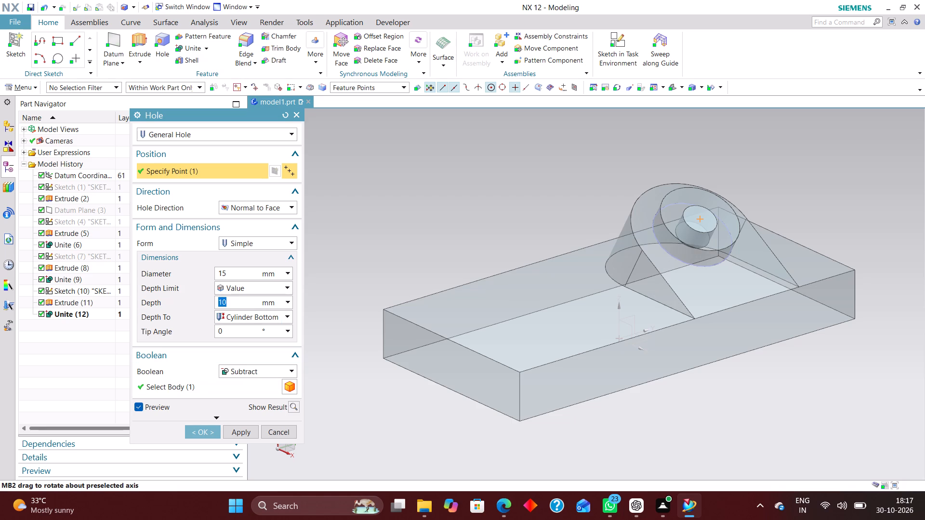
left_click(209, 427)
Hide the circle sketch around the base of the raised cylinder.
middle_click_drag(752, 361, 753, 378)
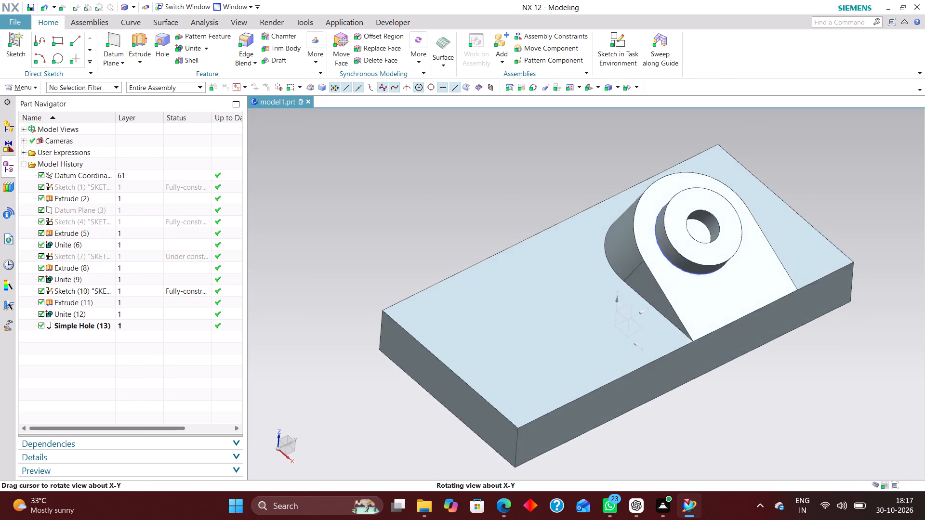
middle_click_drag(753, 378, 754, 367)
scroll(753, 365, "up", 1)
right_click_drag(634, 202, 622, 247)
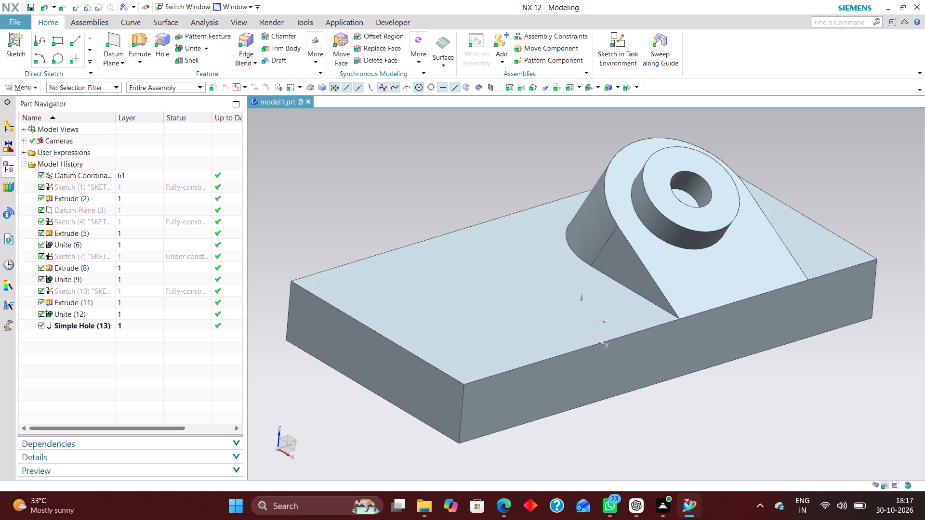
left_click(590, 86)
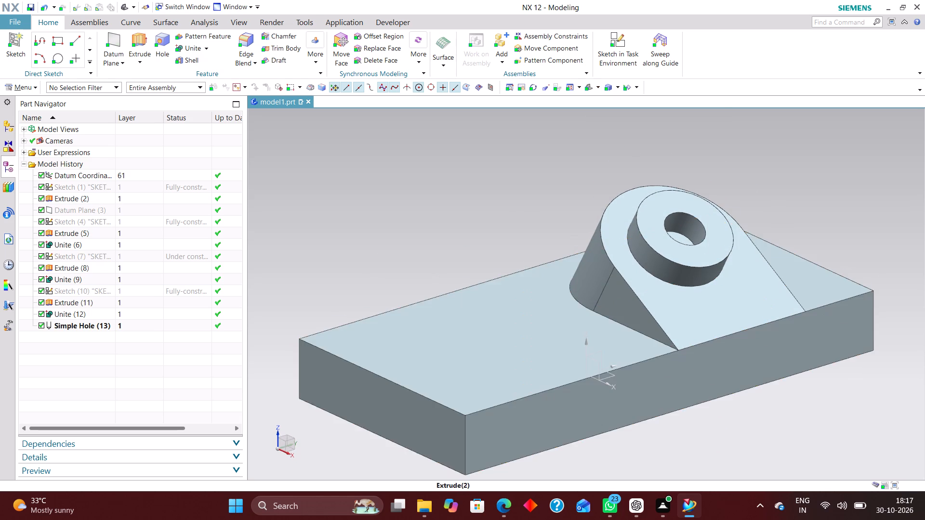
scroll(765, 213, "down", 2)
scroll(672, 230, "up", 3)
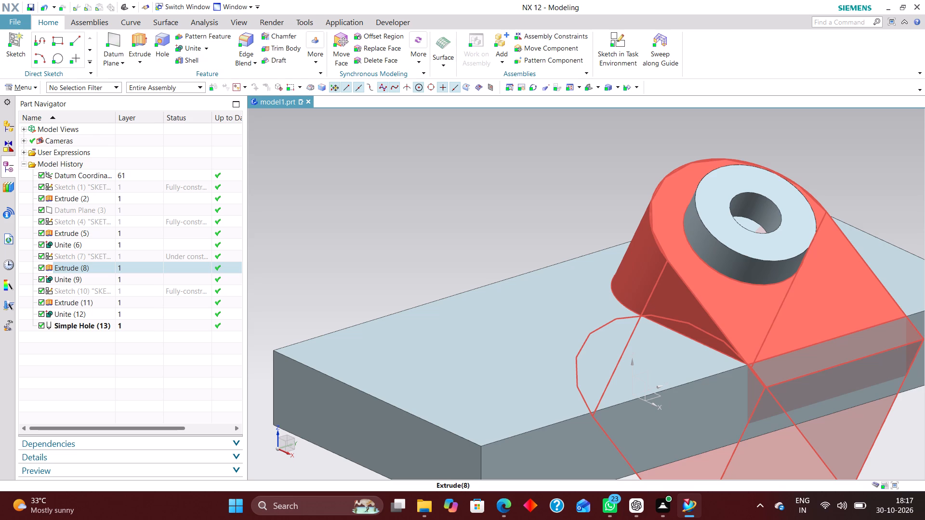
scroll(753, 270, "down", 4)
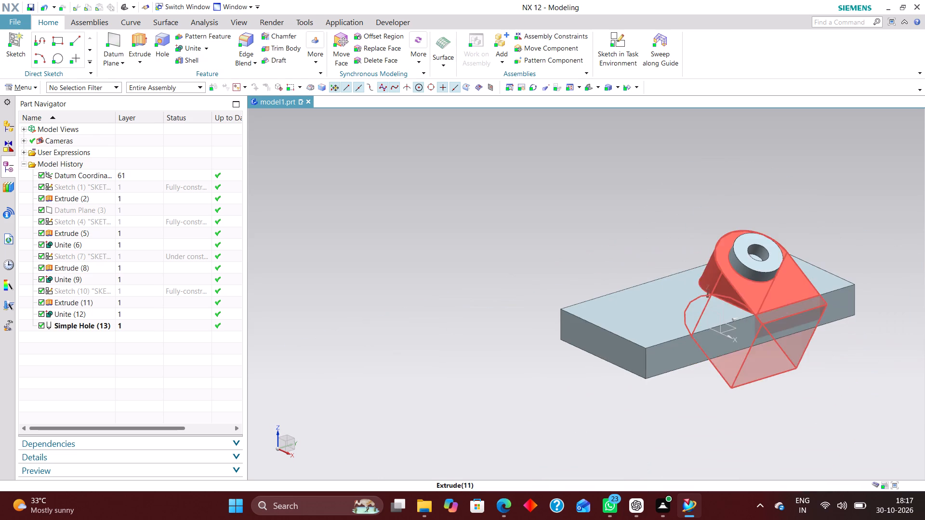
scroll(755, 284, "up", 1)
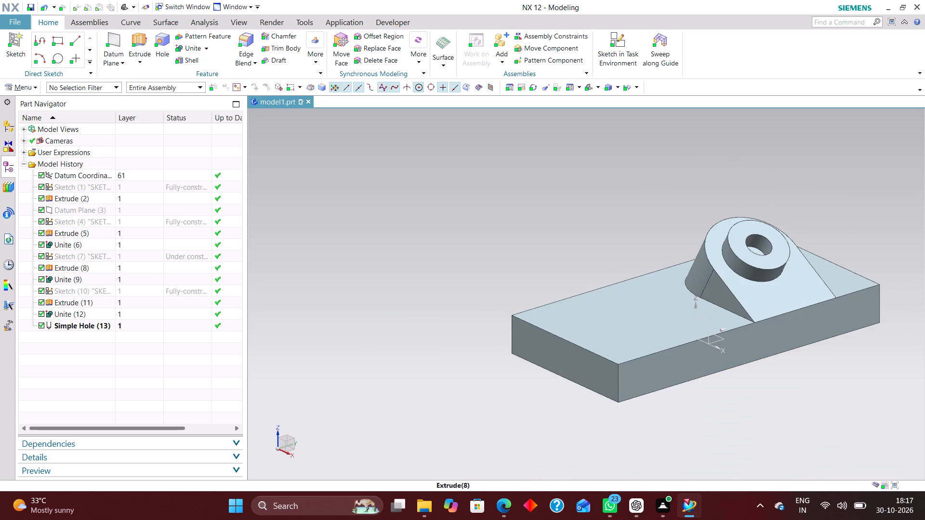
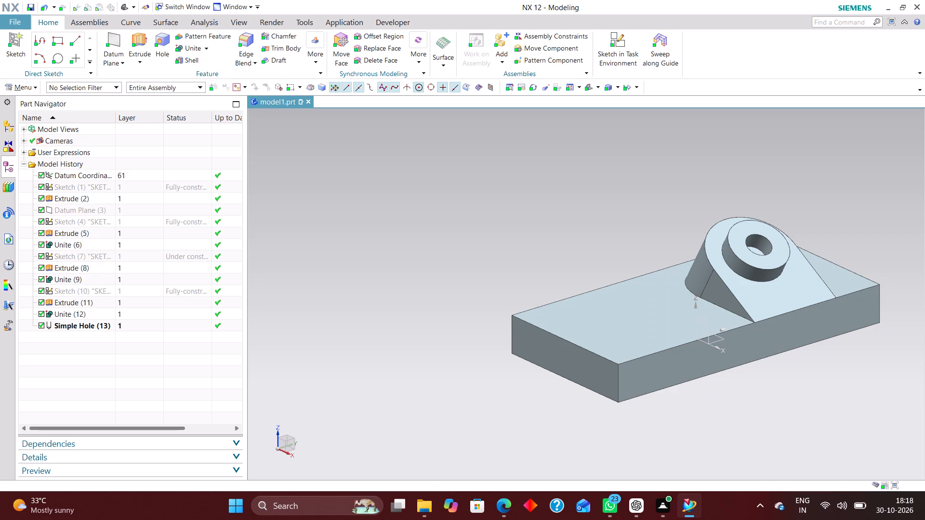
Create a new sketch on the YZ plane of the datum coordinate system.
scroll(506, 265, "down", 1)
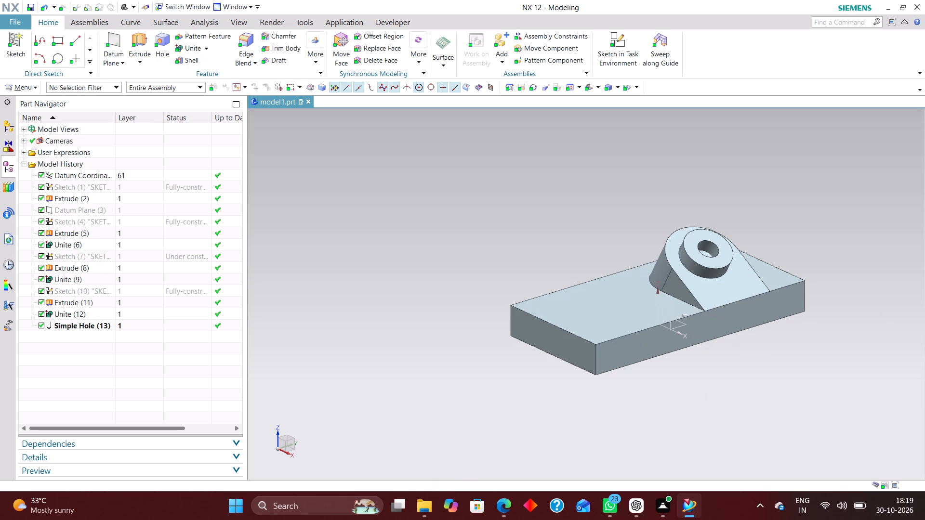
left_click(622, 32)
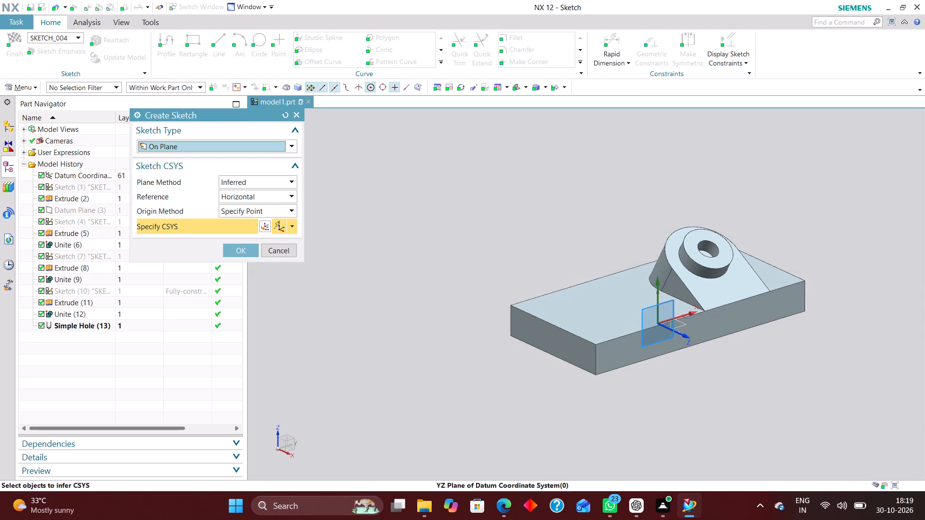
left_click(668, 301)
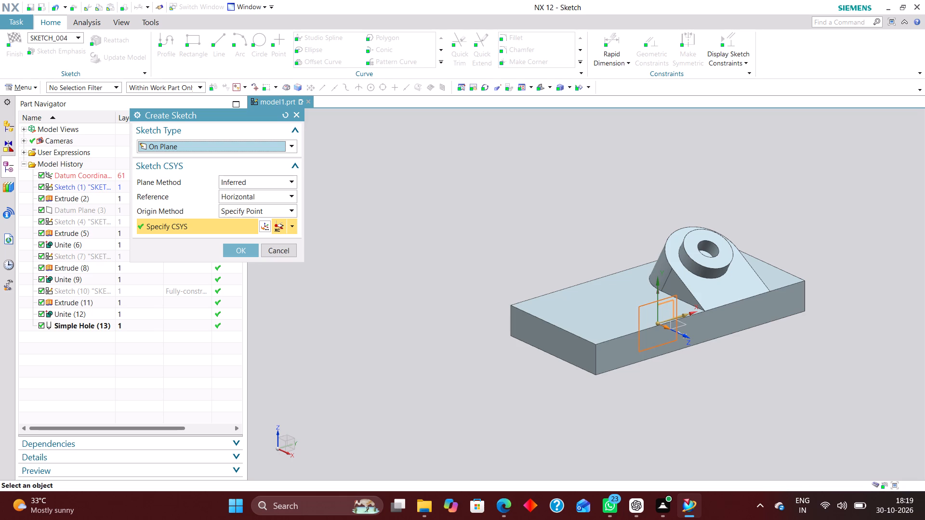
left_click(242, 248)
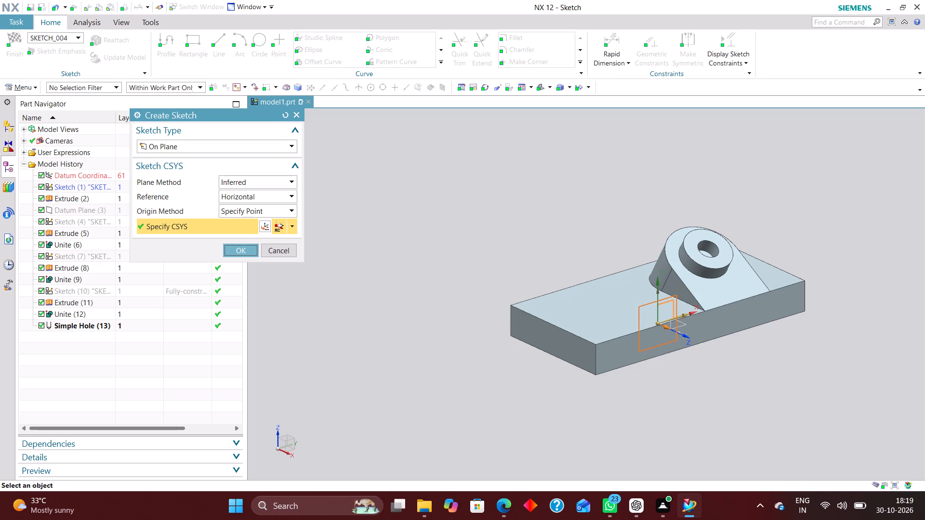
Sketch an open three-line profile at the base's far end: a vertical line about 36 mm long with an inclined line rising outward from each end.
scroll(572, 345, "down", 2)
scroll(523, 279, "up", 3)
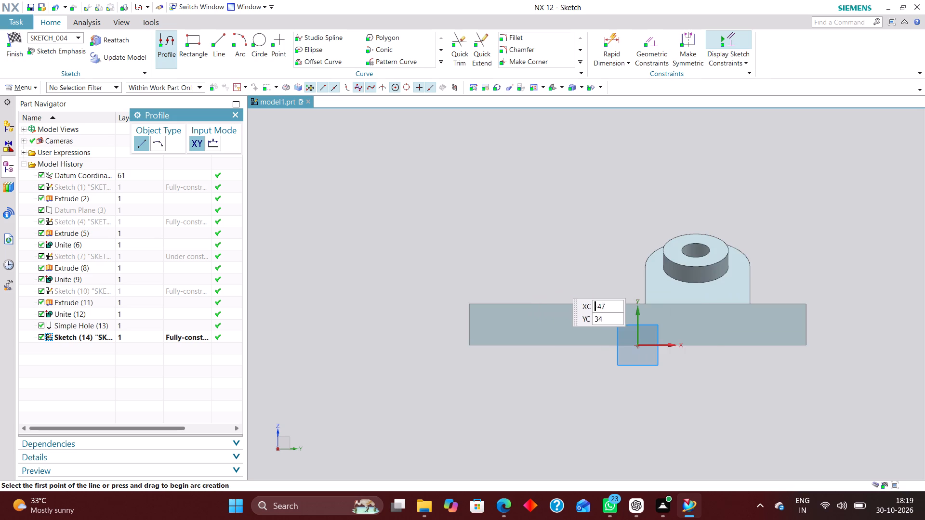
scroll(650, 285, "down", 2)
scroll(572, 260, "up", 1)
left_click(220, 39)
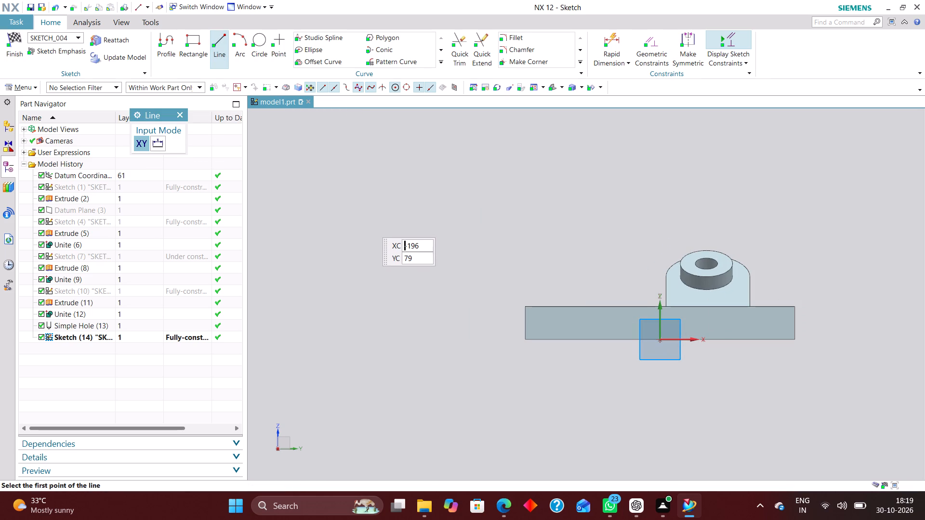
left_click(530, 297)
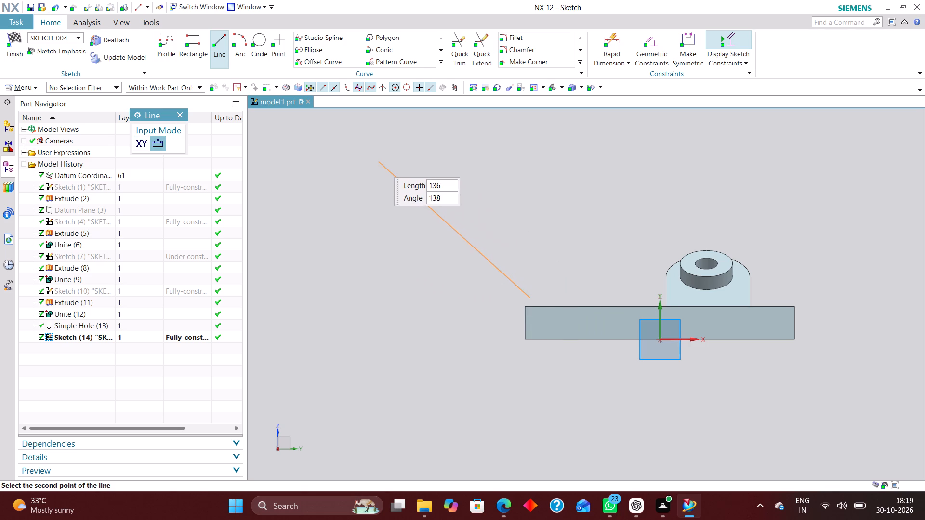
left_click(379, 153)
left_click(532, 296)
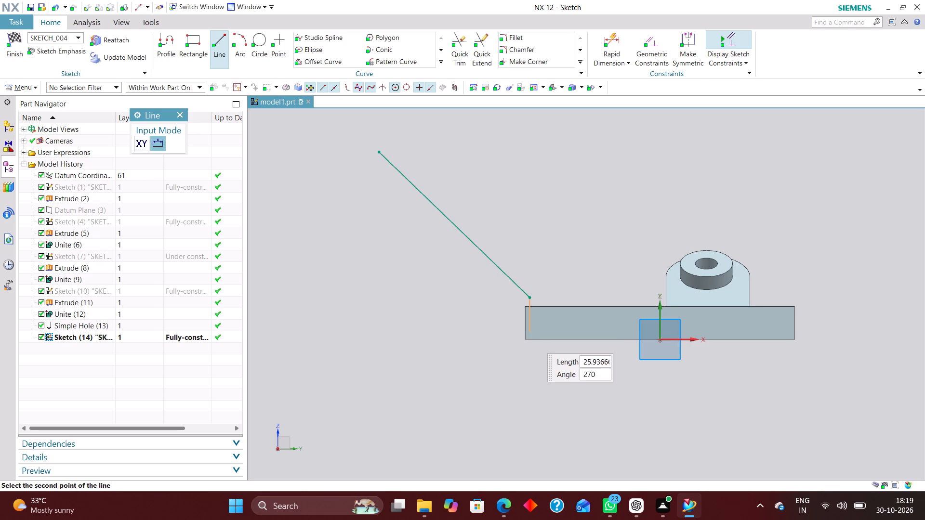
left_click(530, 352)
left_click(529, 350)
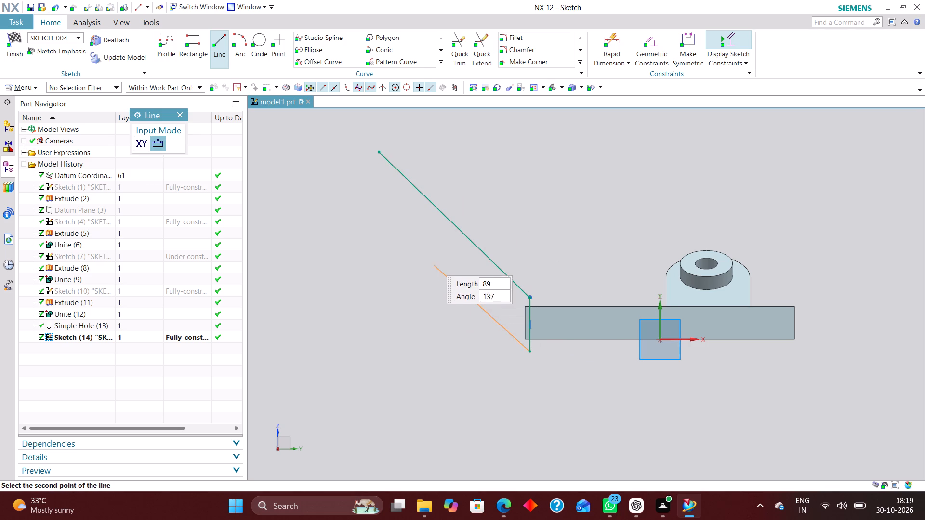
left_click(364, 170)
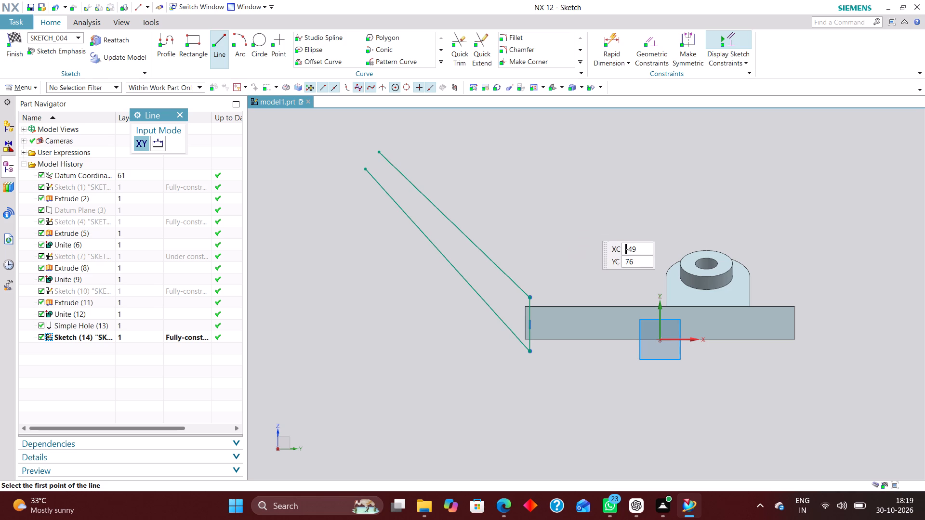
scroll(552, 329, "up", 4)
left_click(178, 111)
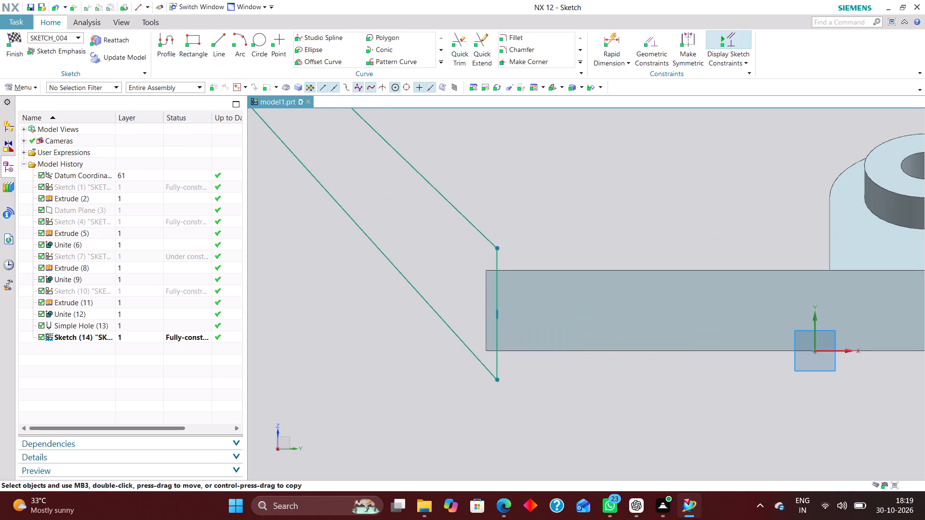
Move the vertical line upward so its lower end lies near the base's bottom edge.
scroll(515, 335, "up", 2)
left_click_drag(486, 304, 483, 253)
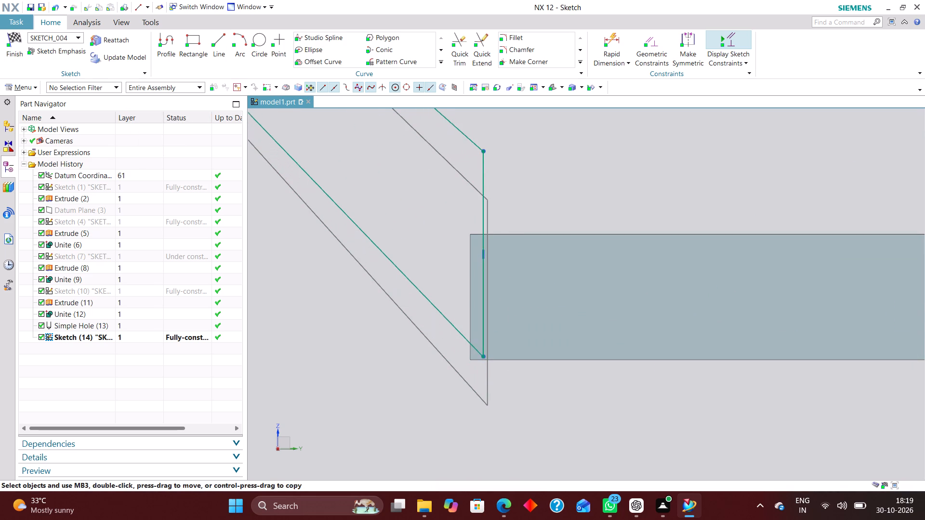
left_click_drag(483, 253, 485, 256)
Add an angular dimension of 55° between the horizontal sketch axis and the lower inclined line.
scroll(583, 272, "down", 4)
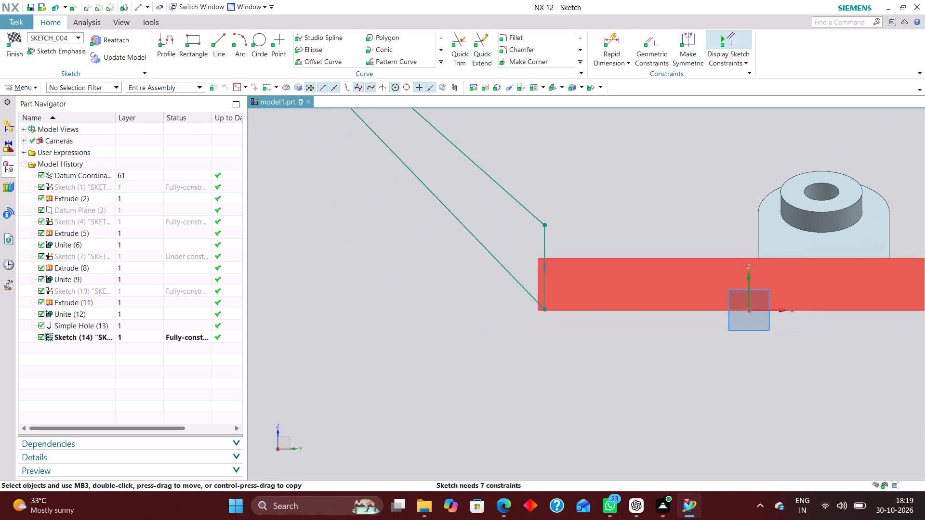
left_click(608, 38)
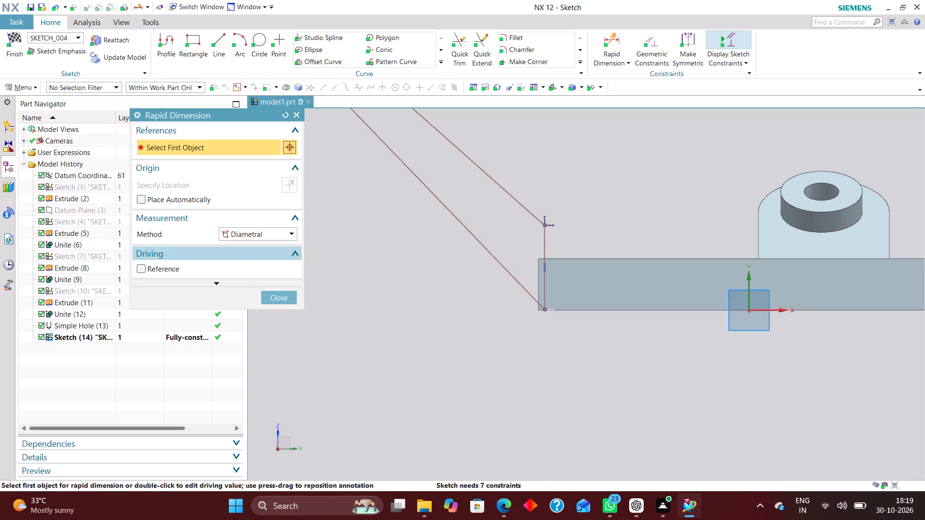
left_click(263, 226)
left_click(262, 233)
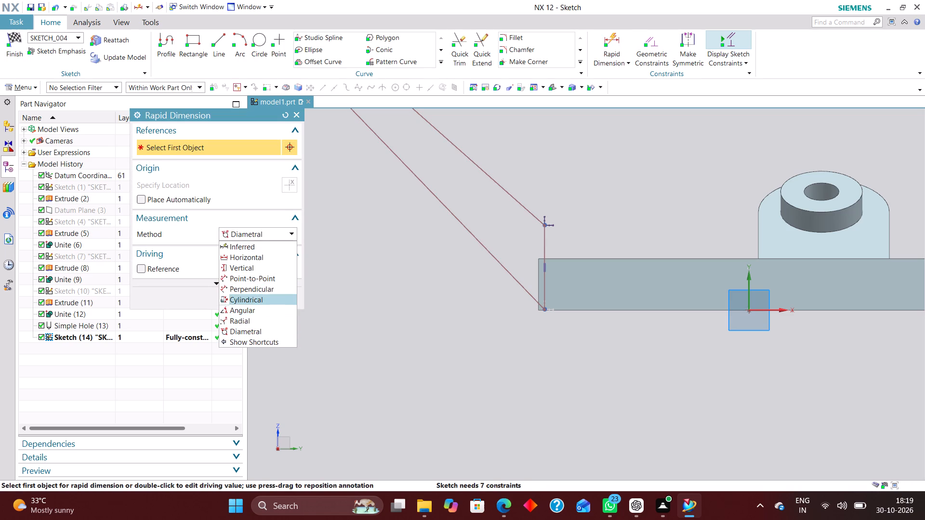
left_click(263, 308)
left_click(763, 309)
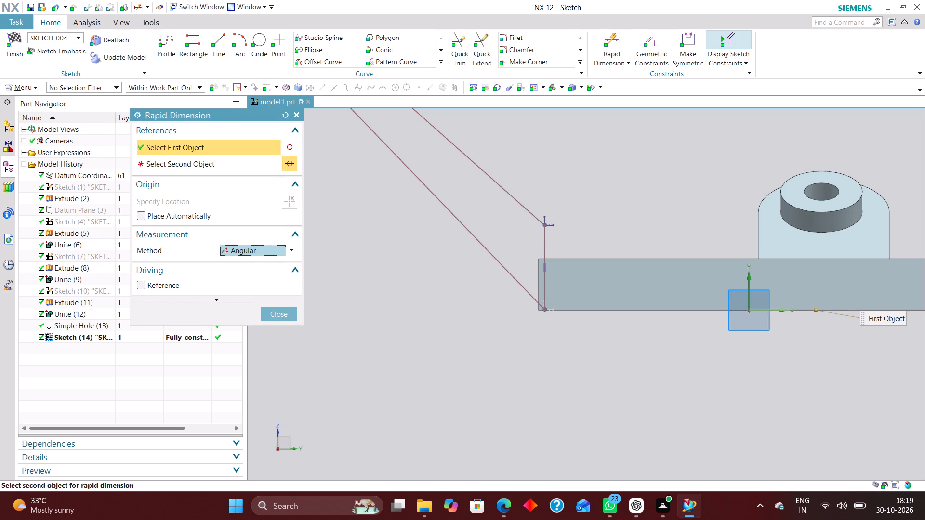
left_click(522, 283)
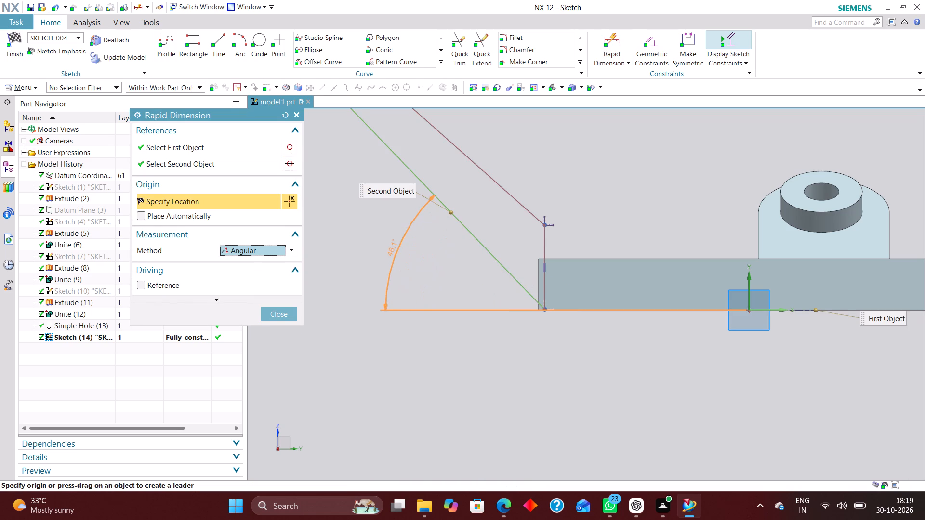
left_click(392, 247)
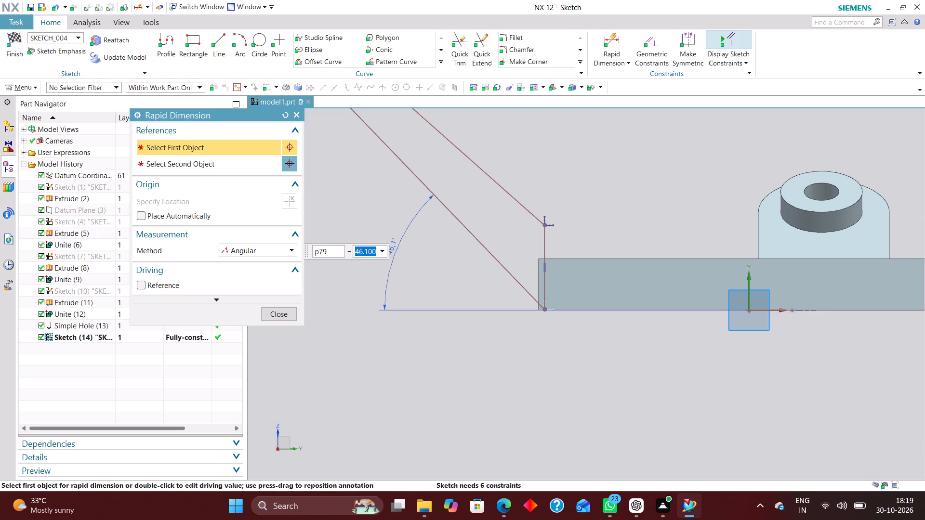
key("5")
key("5")
key("Return")
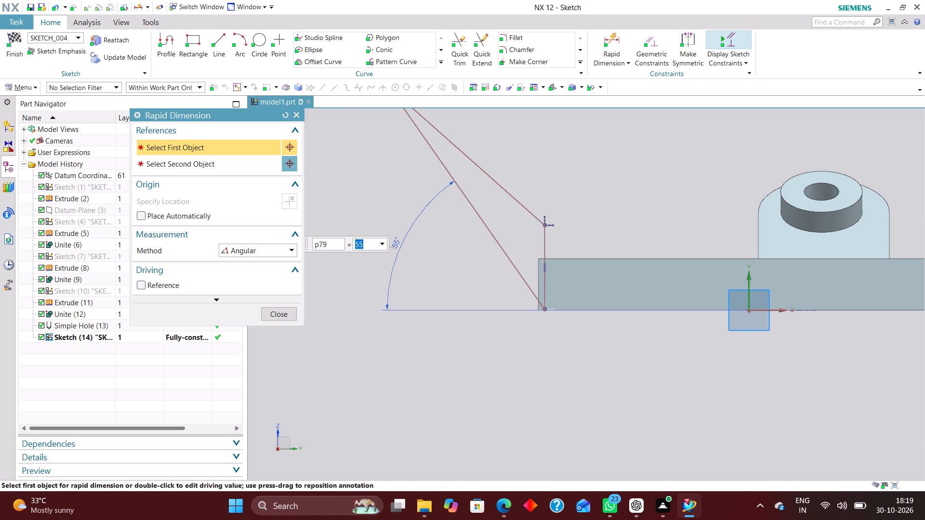
Constrain the two inclined lines parallel to each other.
scroll(506, 381, "down", 2)
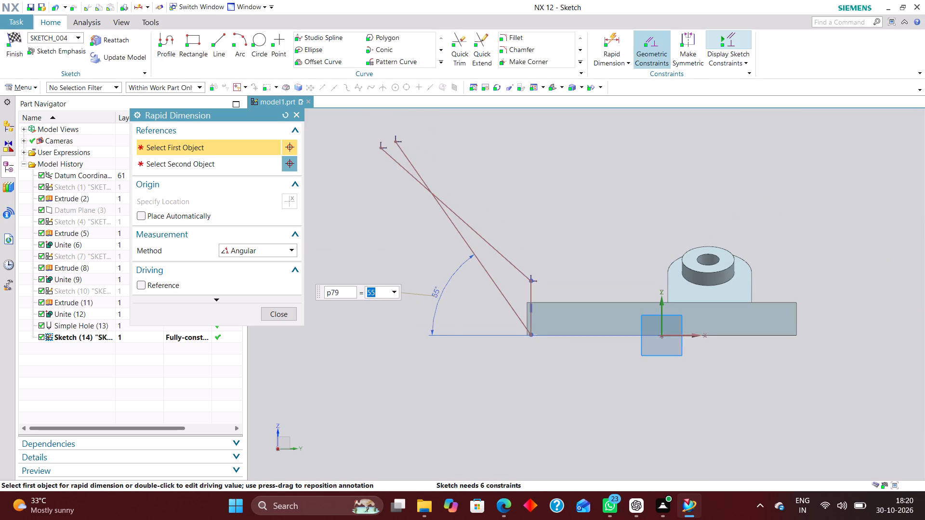
left_click(659, 41)
left_click(197, 148)
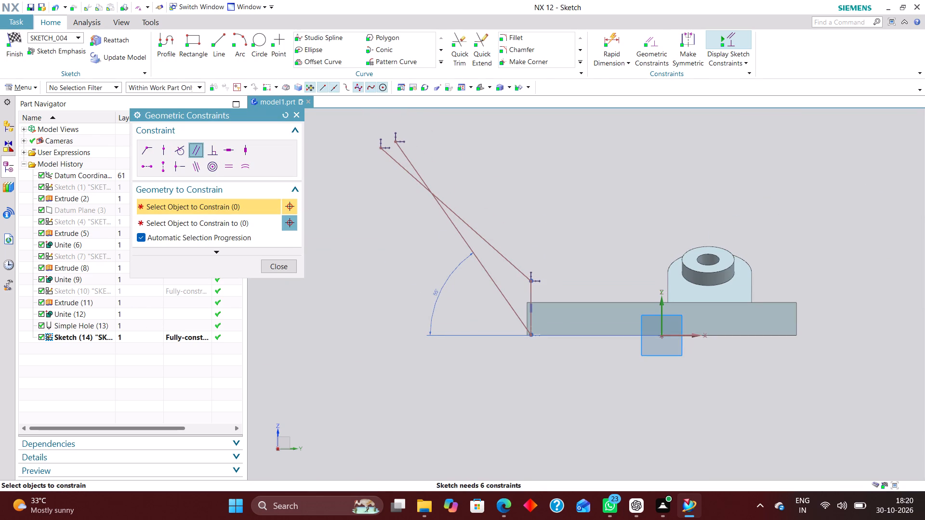
left_click(457, 228)
left_click(467, 221)
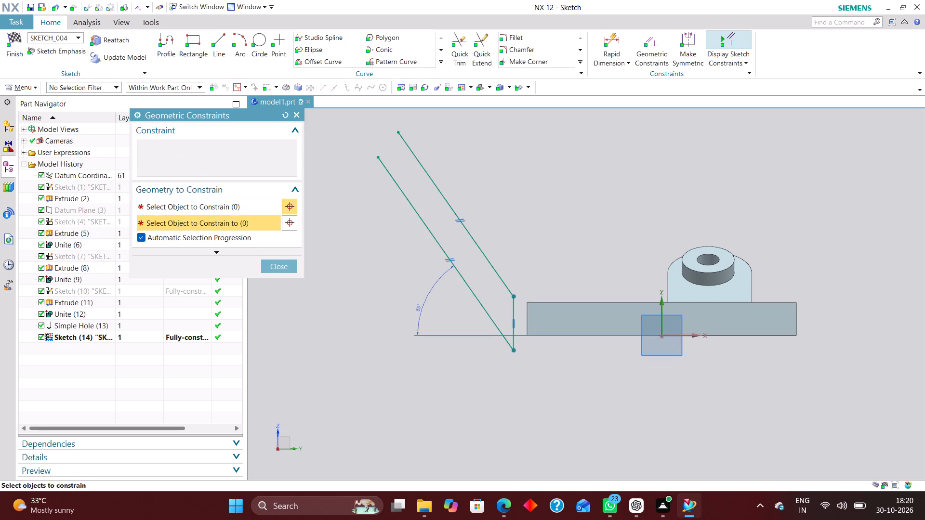
left_click(292, 266)
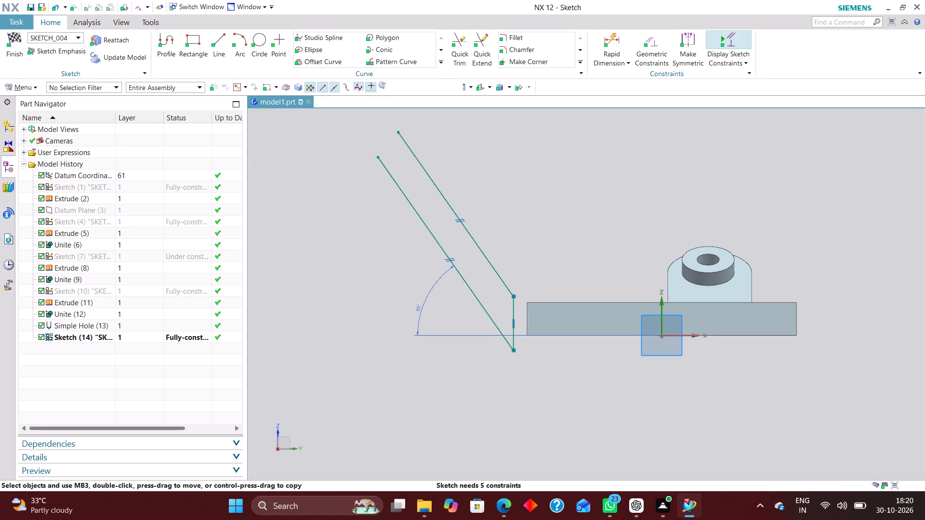
Dimension the short vertical line with the Inferred method and set its length to 22 mm.
left_click(615, 36)
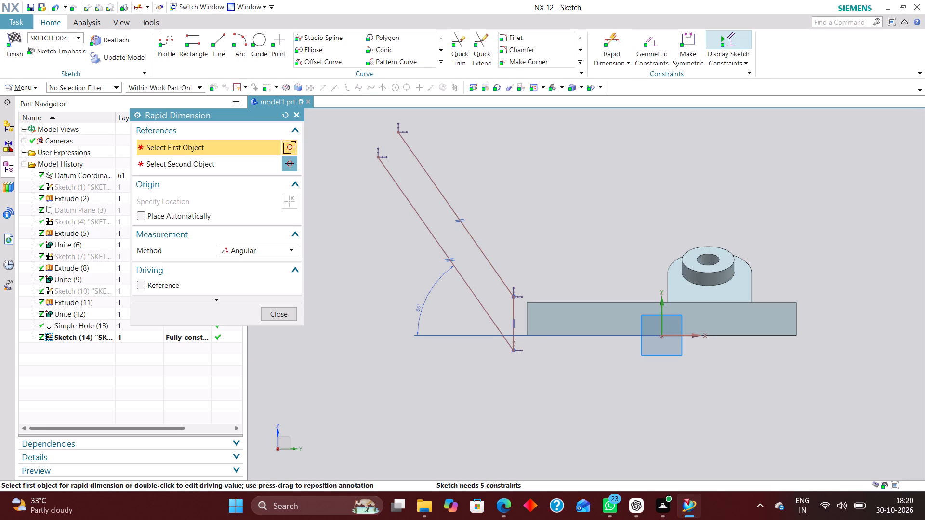
left_click(515, 309)
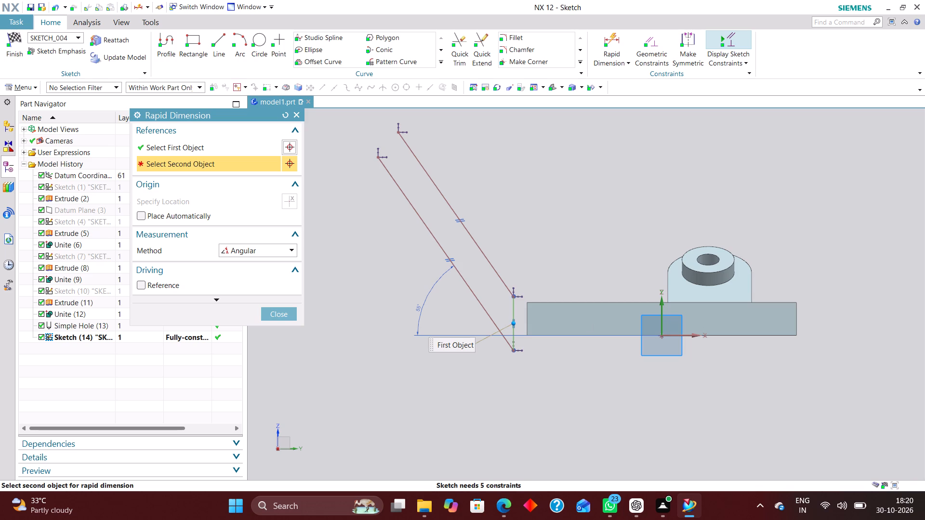
left_click(288, 110)
left_click(286, 117)
left_click(282, 247)
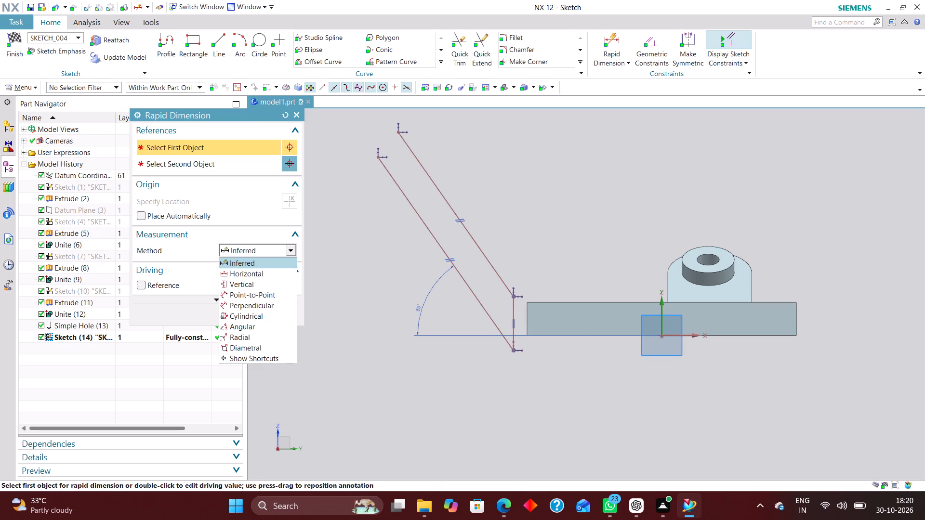
left_click(279, 250)
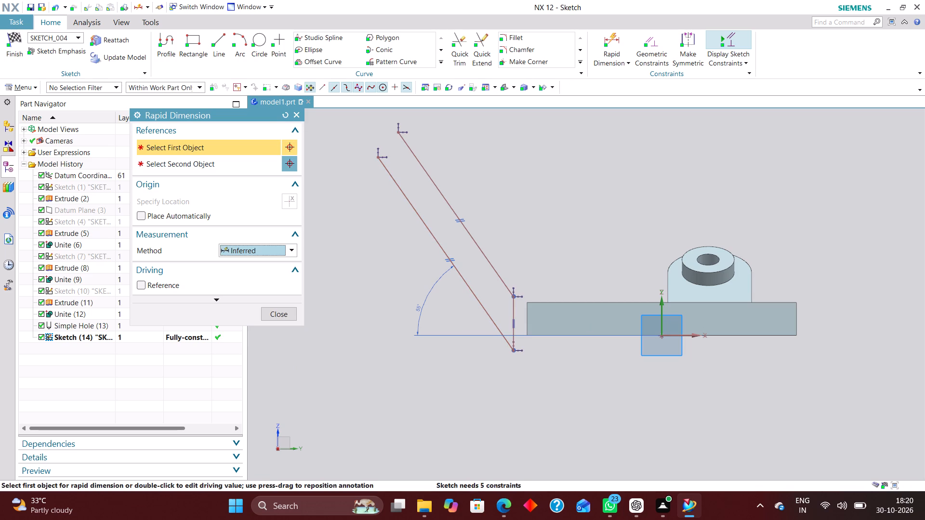
left_click(515, 310)
left_click(576, 256)
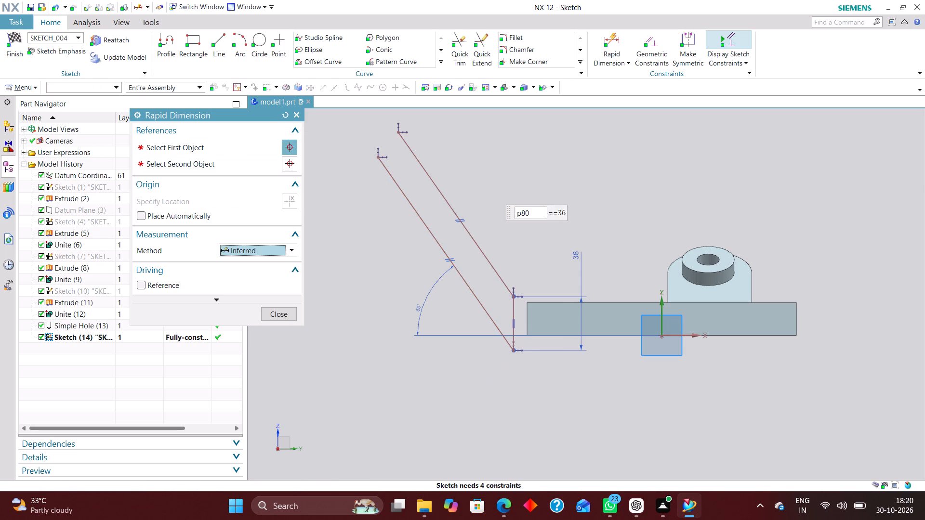
key("2")
key("2")
key("Return")
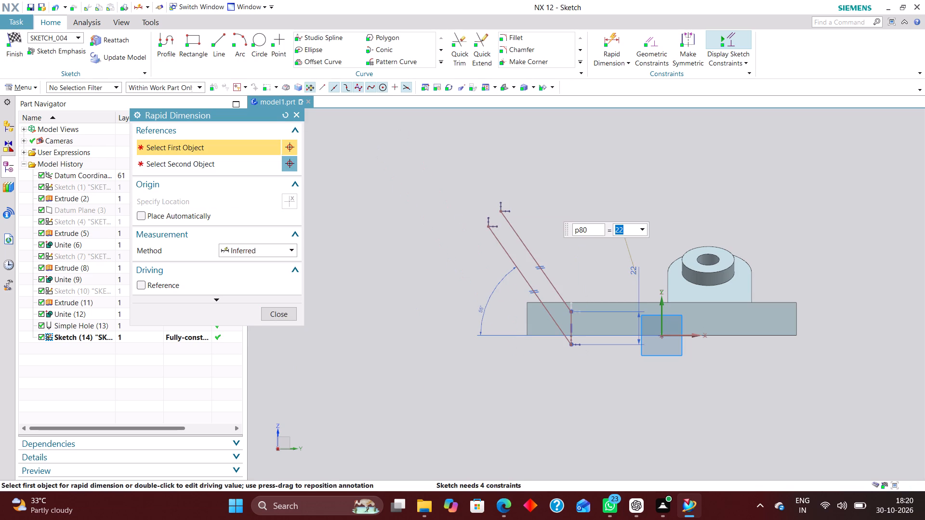
Try to dimension the perpendicular distance between the two parallel inclined lines as 22 mm.
scroll(537, 275, "up", 3)
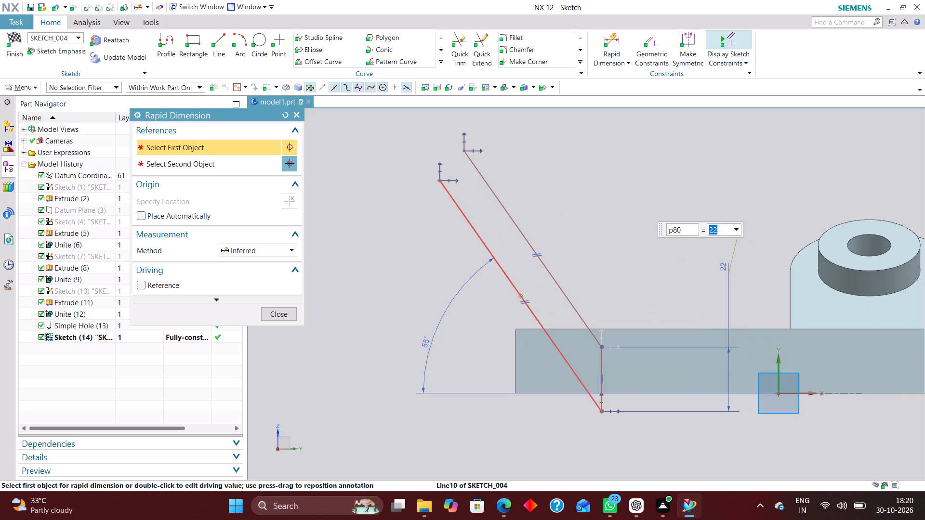
left_click(476, 233)
left_click(509, 208)
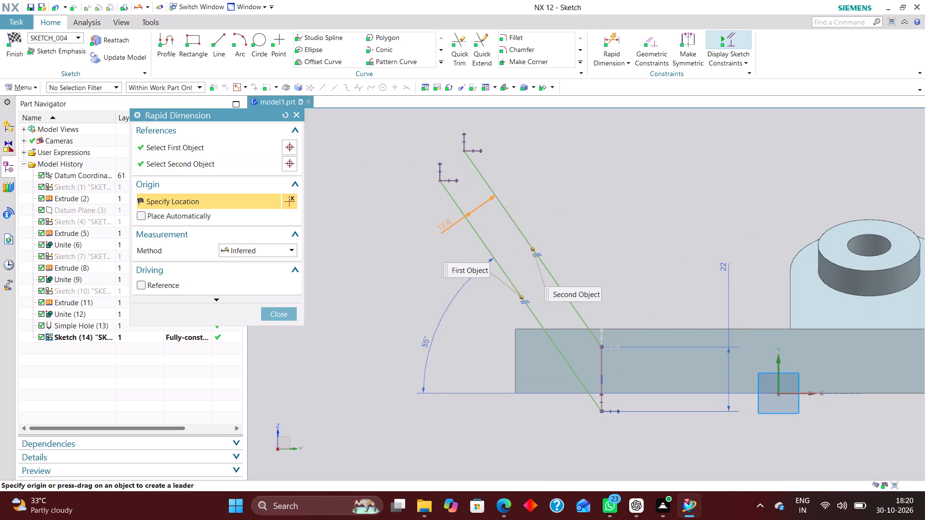
left_click(443, 225)
left_click(455, 283)
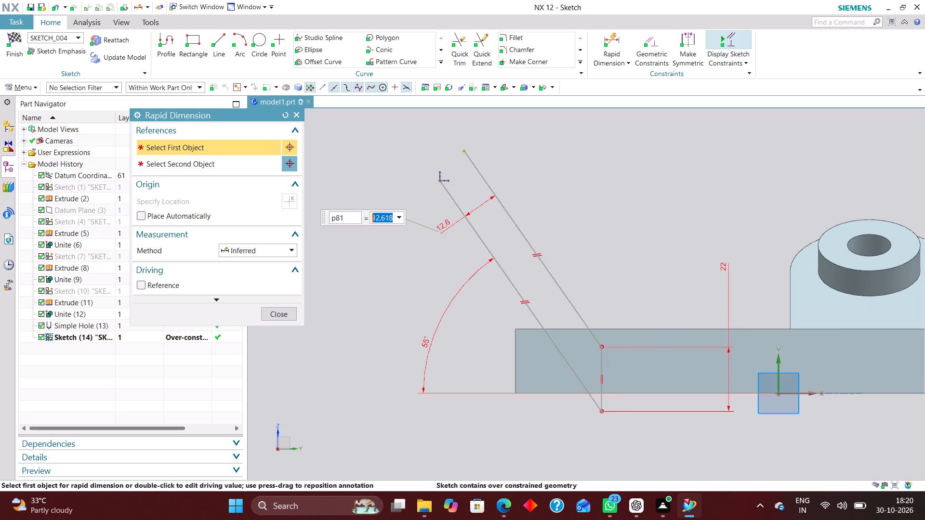
type("22")
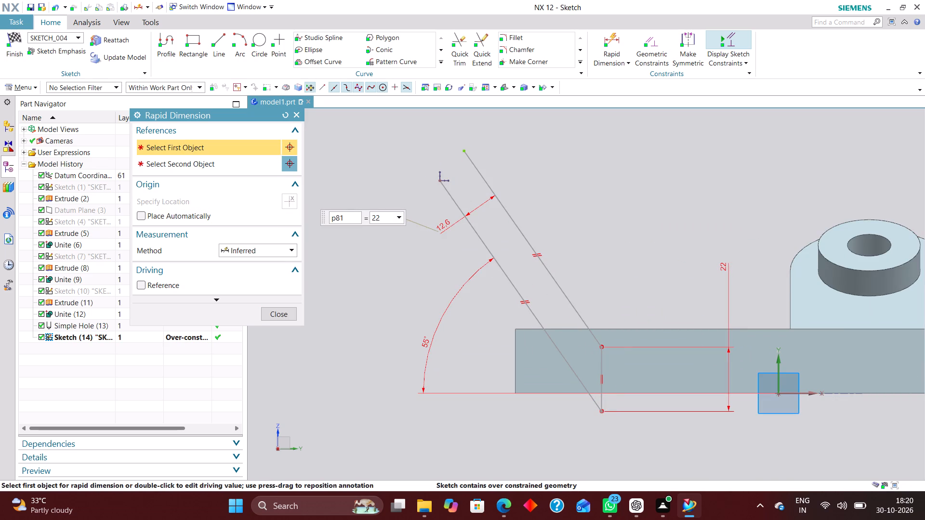
key("Return")
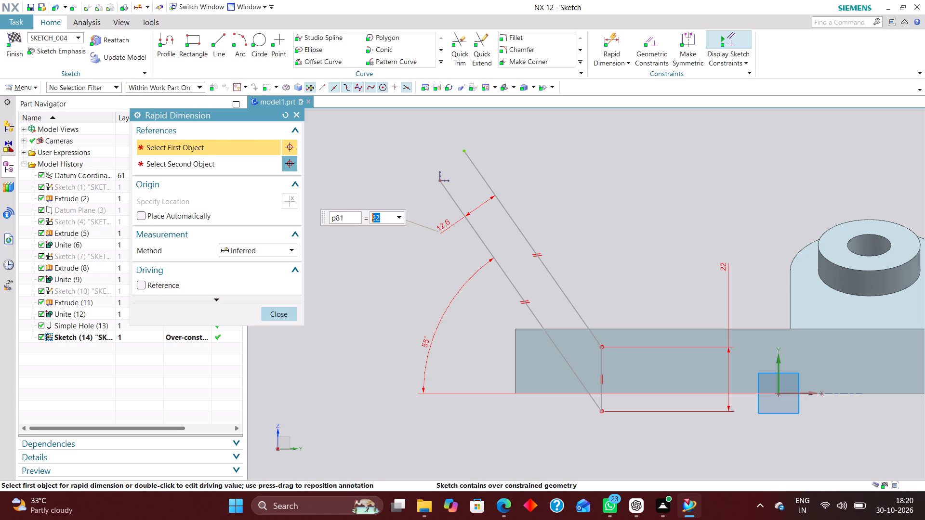
left_click(286, 316)
scroll(397, 250, "down", 2)
scroll(498, 312, "up", 2)
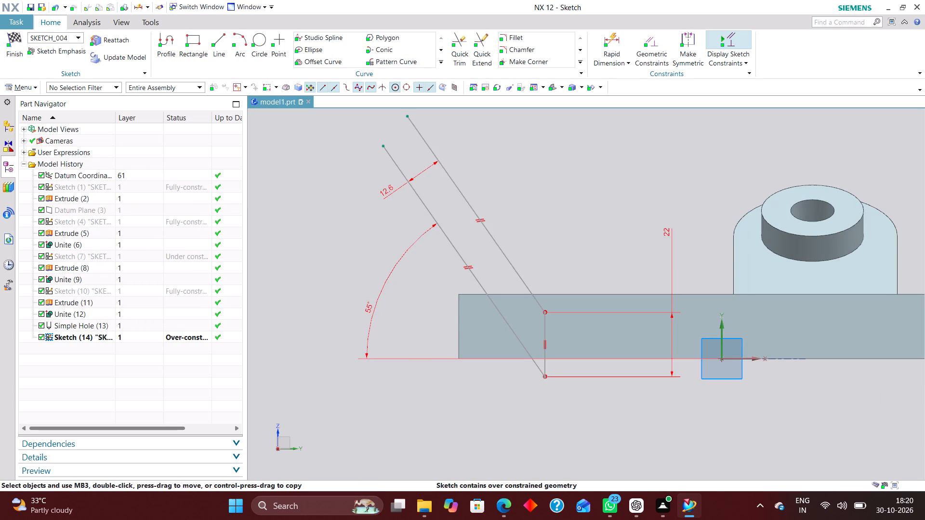
Delete the vertical constraint on the short line joining the inclined lines' lower ends, and the short line itself.
right_click_drag(546, 346, 527, 349)
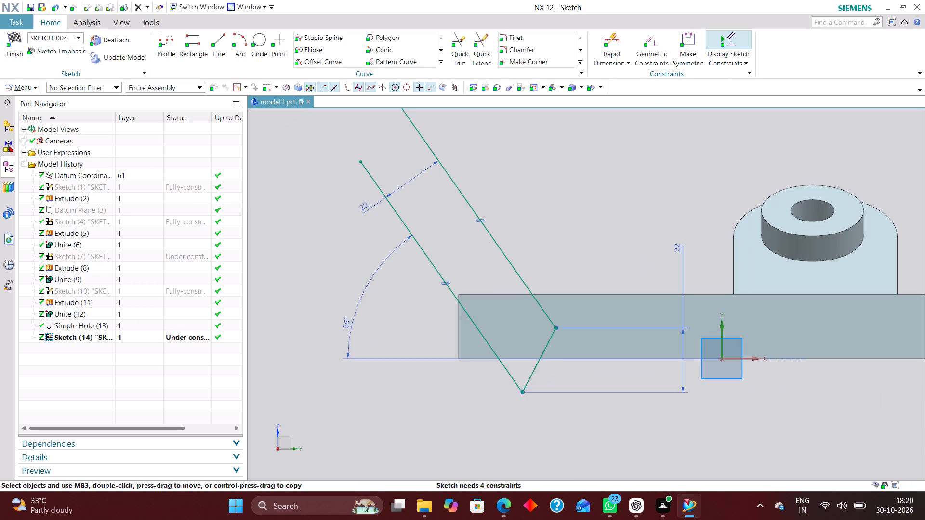
right_click_drag(534, 369, 502, 363)
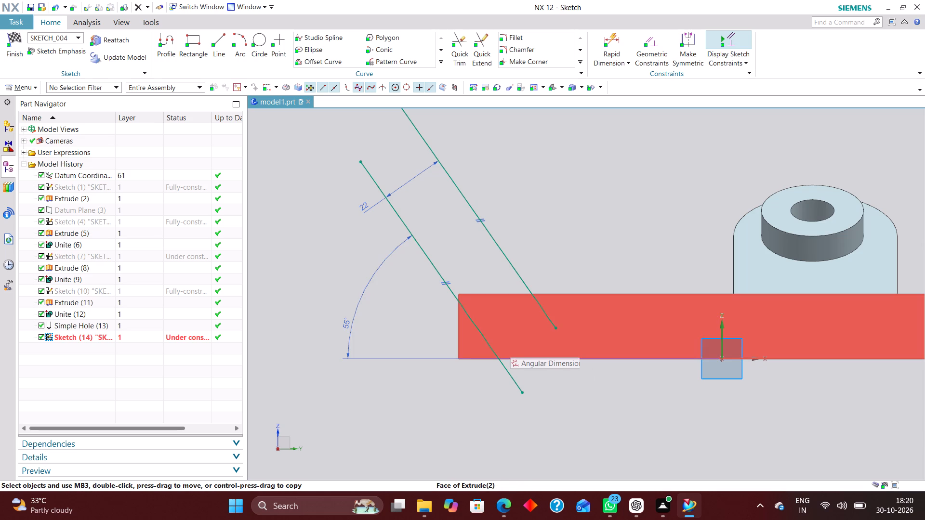
Reposition the two parallel inclined lines so their lower ends sit near the top edge of the base's far end.
scroll(542, 322, "down", 2)
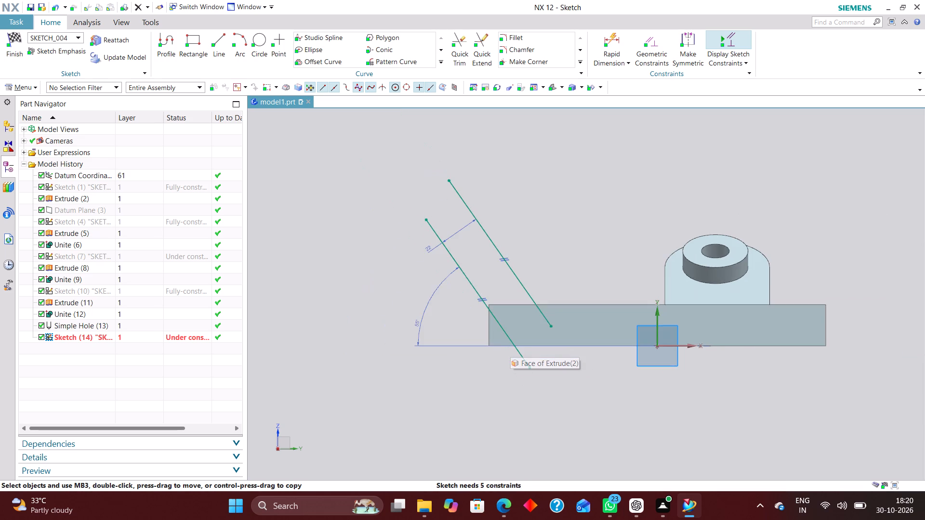
scroll(505, 285, "up", 3)
left_click_drag(544, 298, 521, 262)
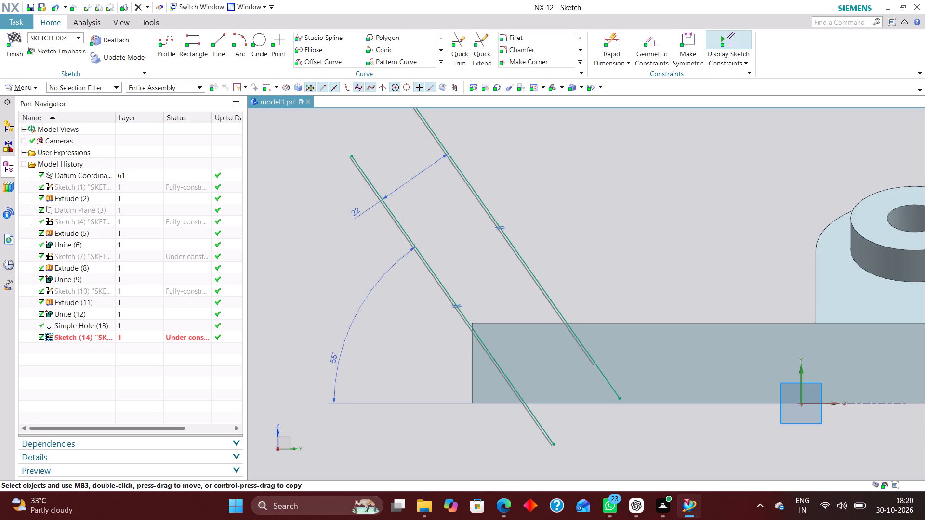
left_click_drag(521, 262, 555, 304)
left_click_drag(519, 387, 515, 380)
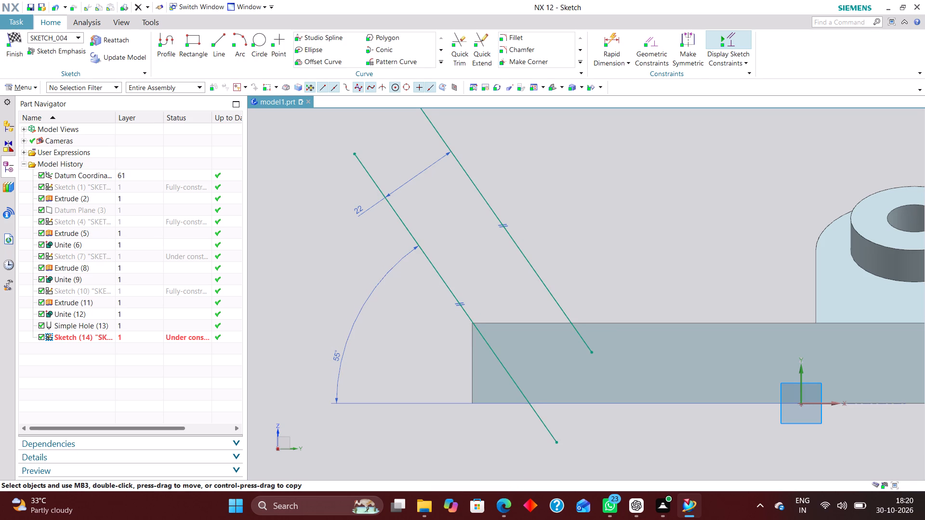
left_click_drag(515, 380, 494, 327)
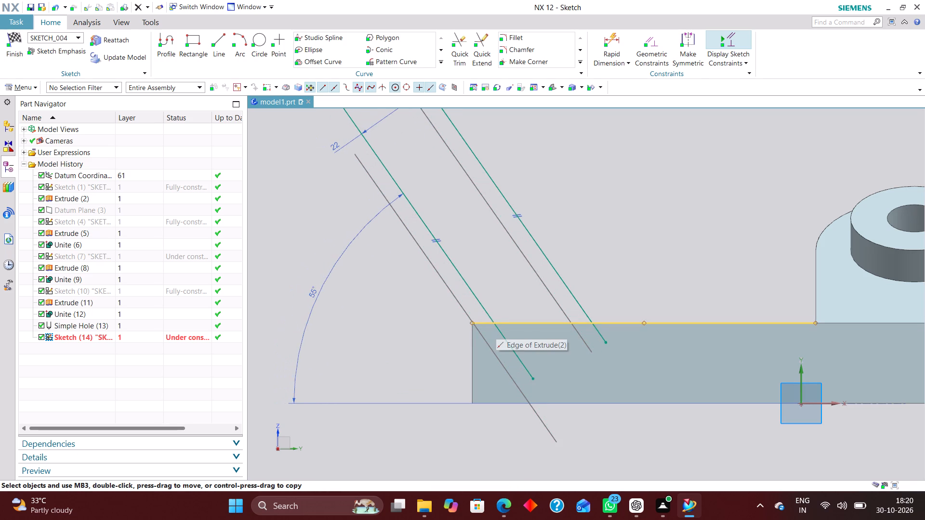
left_click_drag(494, 327, 485, 303)
scroll(520, 275, "down", 3)
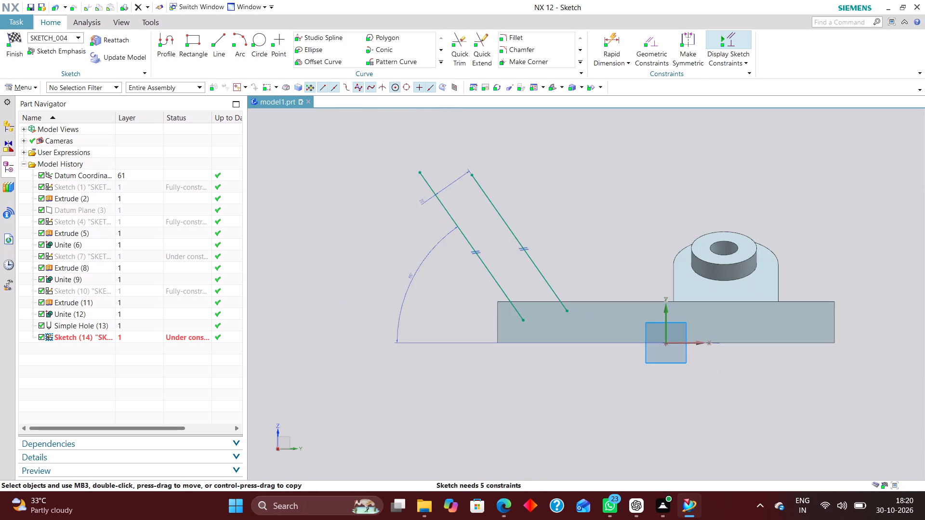
left_click_drag(535, 267, 548, 277)
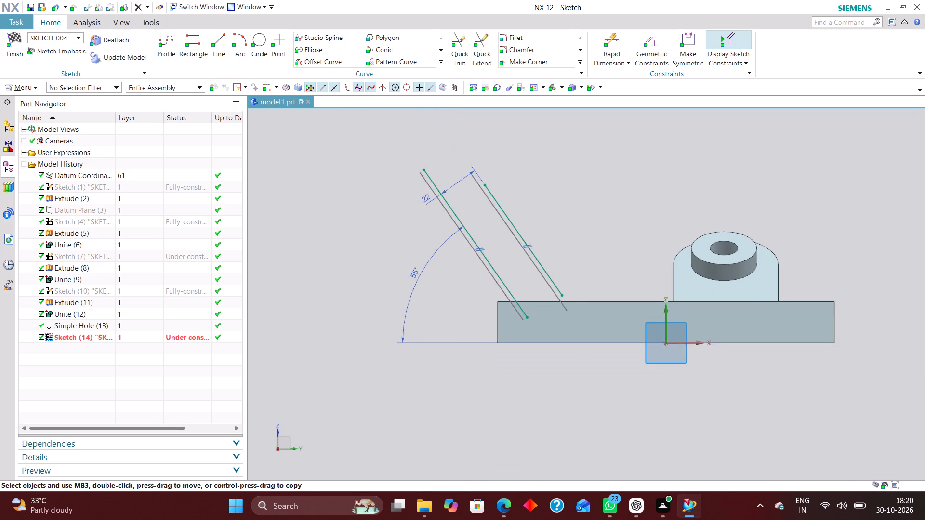
left_click_drag(548, 277, 549, 279)
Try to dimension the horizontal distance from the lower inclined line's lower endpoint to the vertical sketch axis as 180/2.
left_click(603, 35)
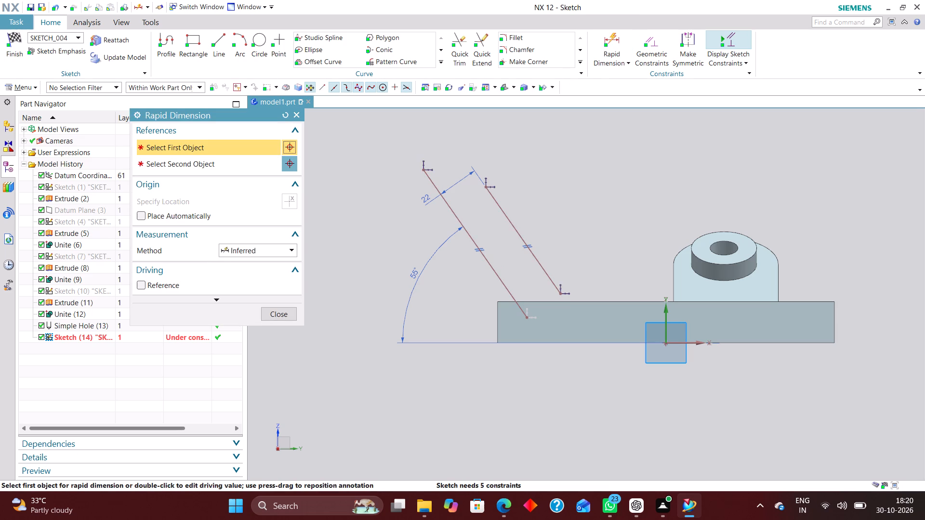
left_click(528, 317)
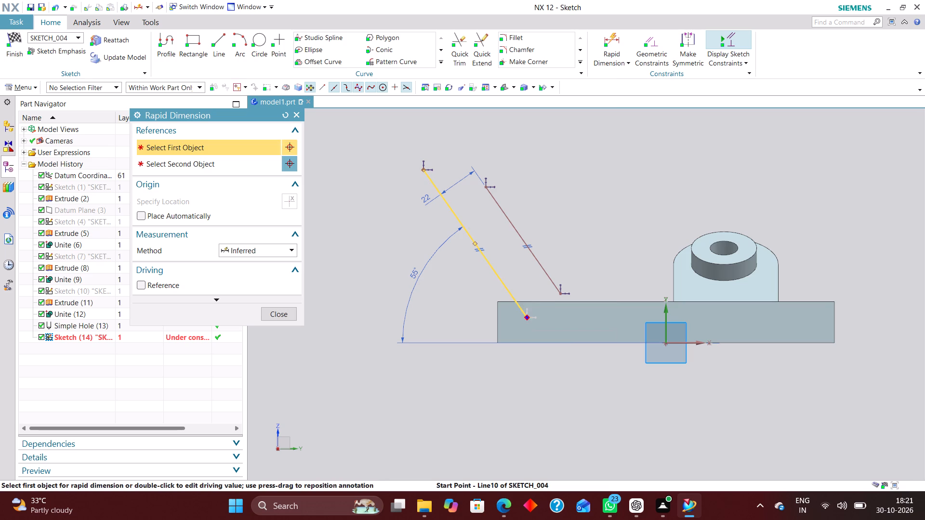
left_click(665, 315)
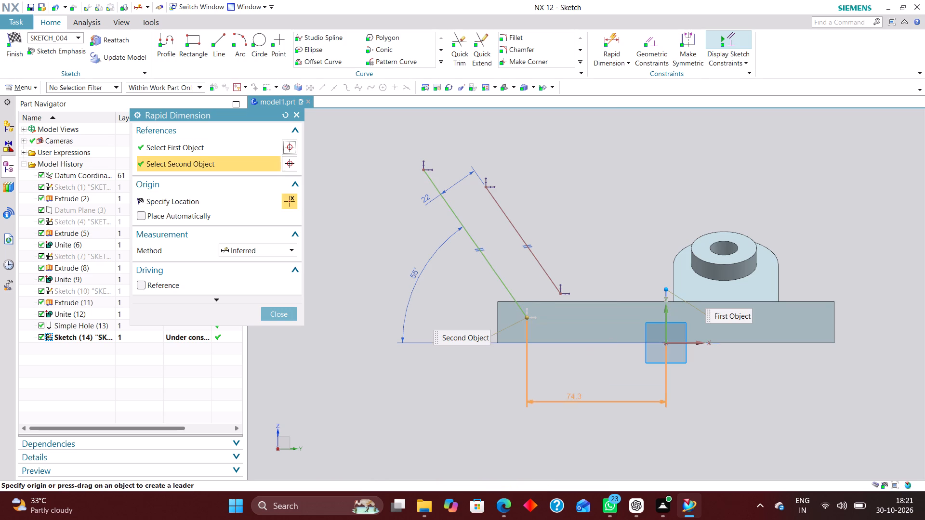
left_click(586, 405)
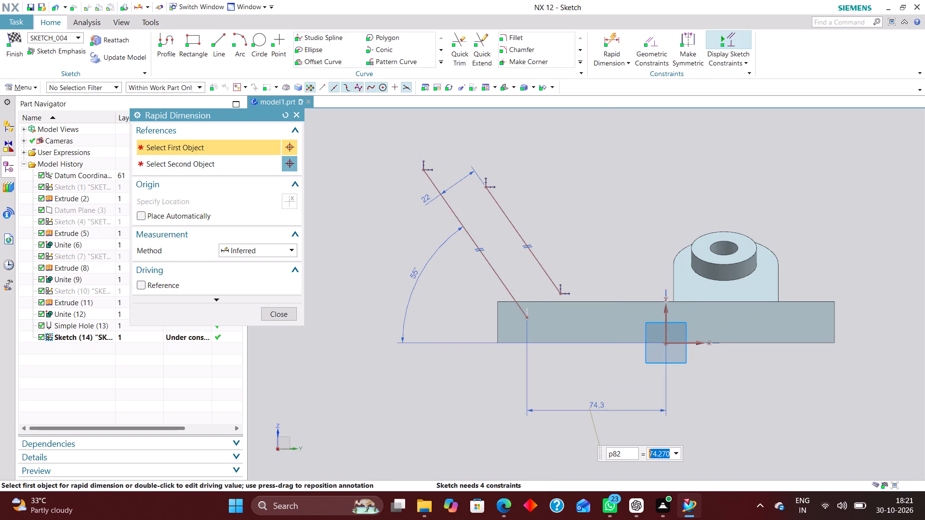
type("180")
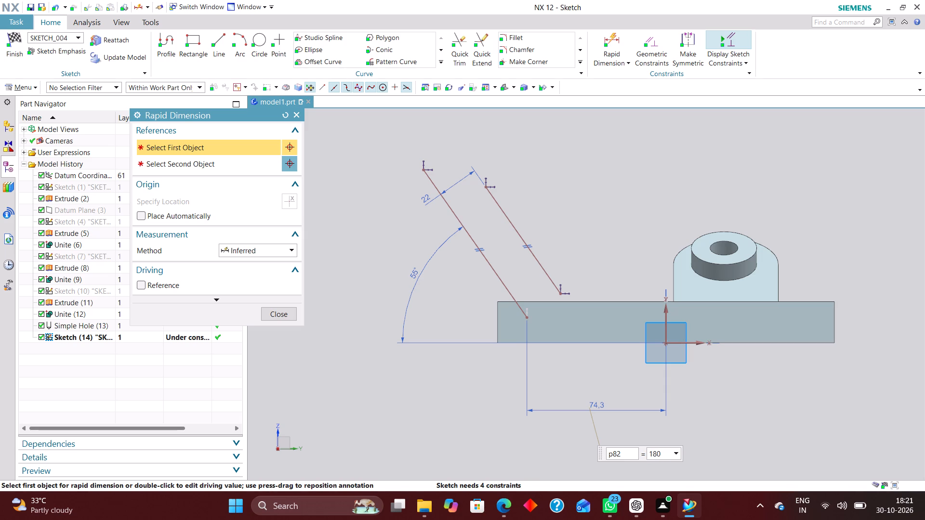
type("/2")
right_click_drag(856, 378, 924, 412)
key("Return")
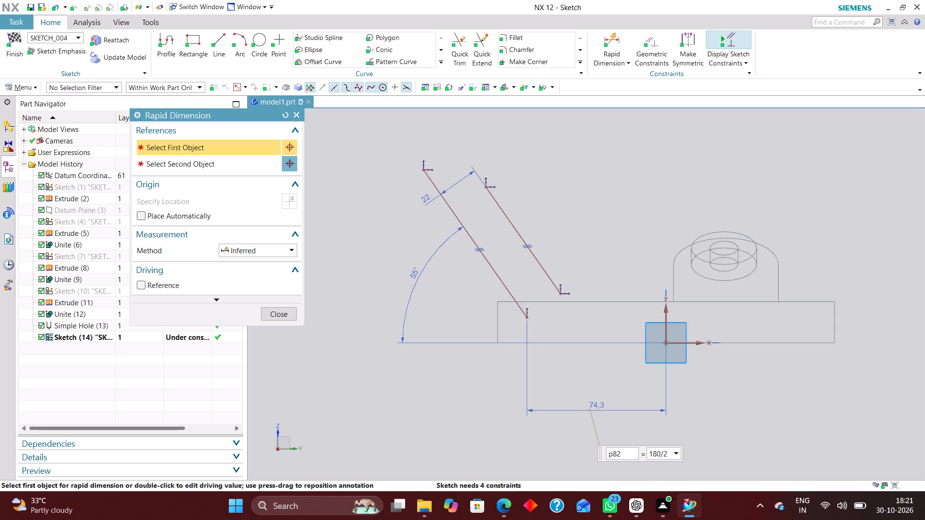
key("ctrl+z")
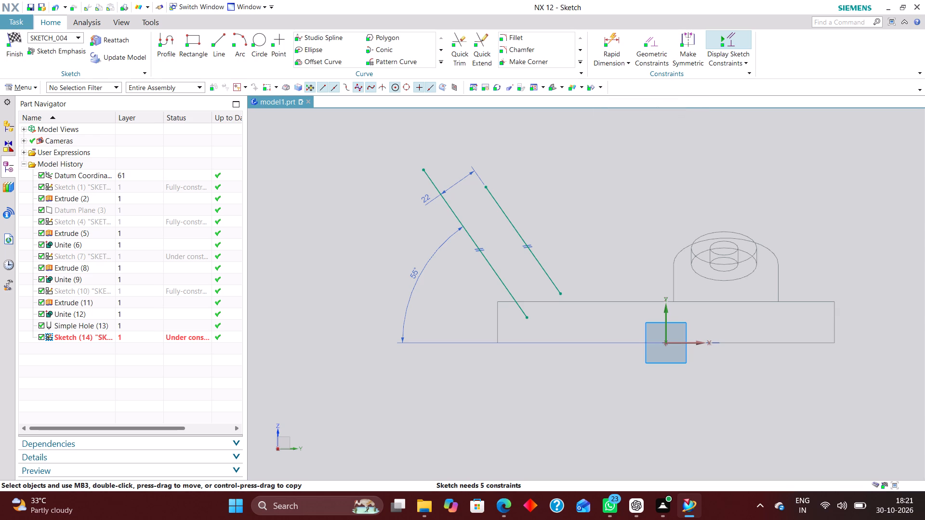
Finish the sketch and restore the shaded display of the model.
left_click(16, 34)
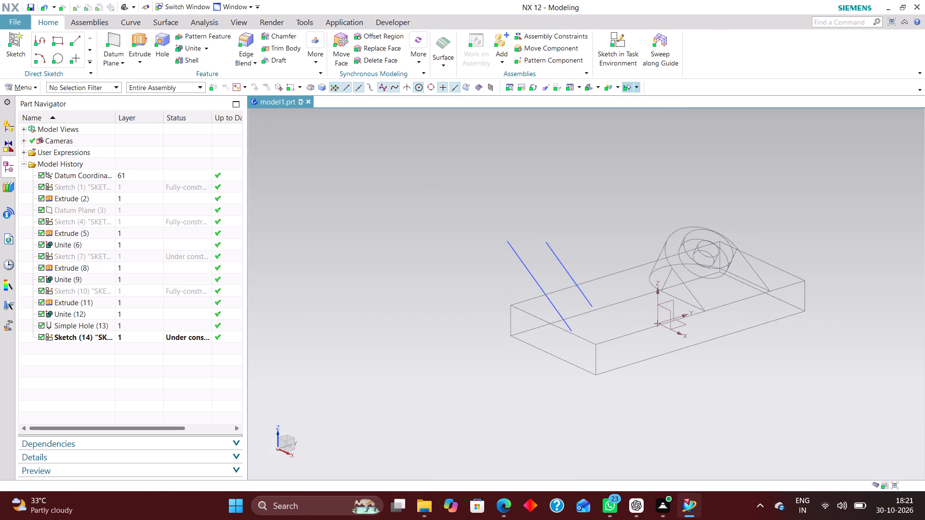
left_click(617, 88)
left_click(626, 102)
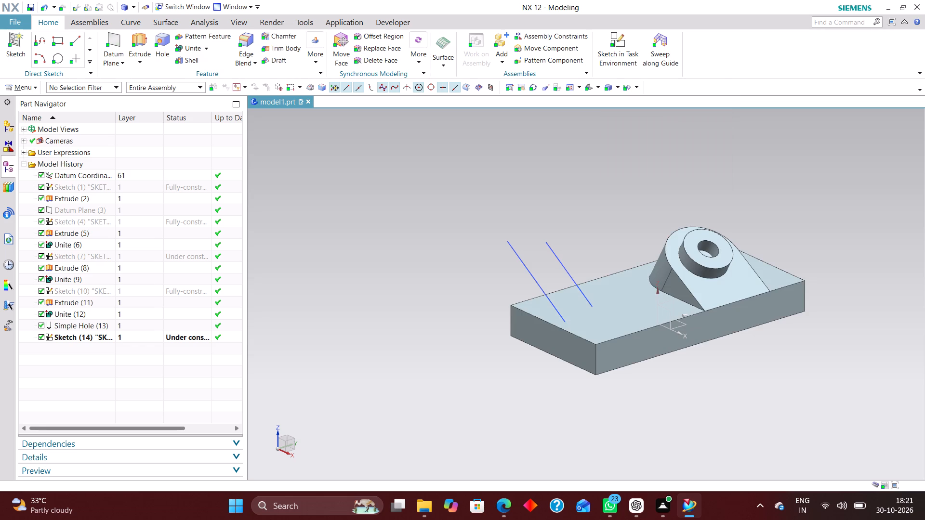
Reopen the inclined arm's sketch, the last one in the model history, for editing.
left_click(132, 335)
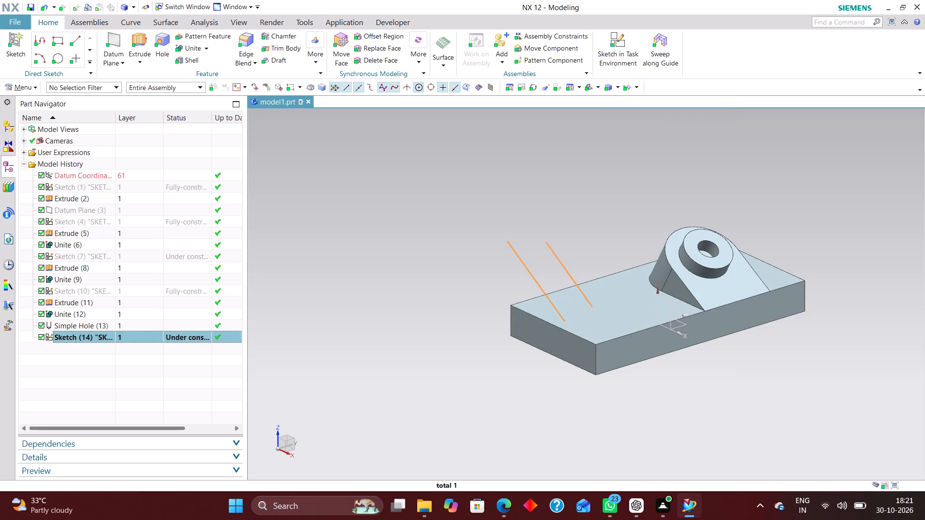
right_click(134, 336)
left_click(179, 90)
Move both inclined lines until their lower ends lie just above the base's top edge, the lower line ending near its far corner.
scroll(588, 233, "down", 3)
scroll(543, 345, "up", 3)
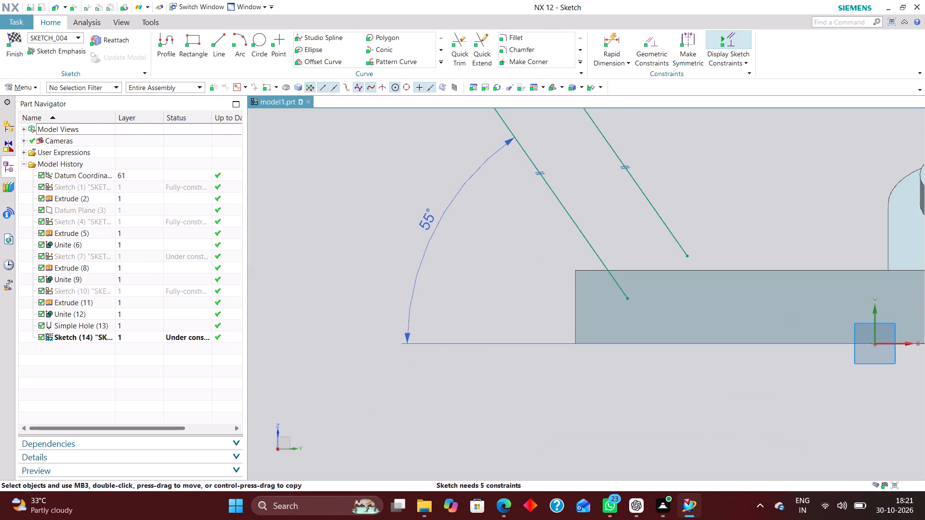
left_click_drag(603, 261, 546, 227)
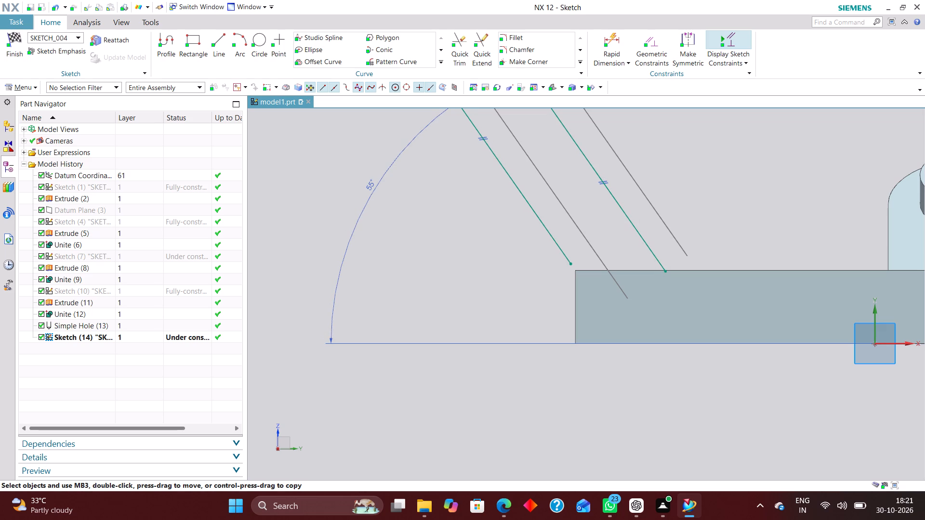
left_click_drag(546, 227, 549, 230)
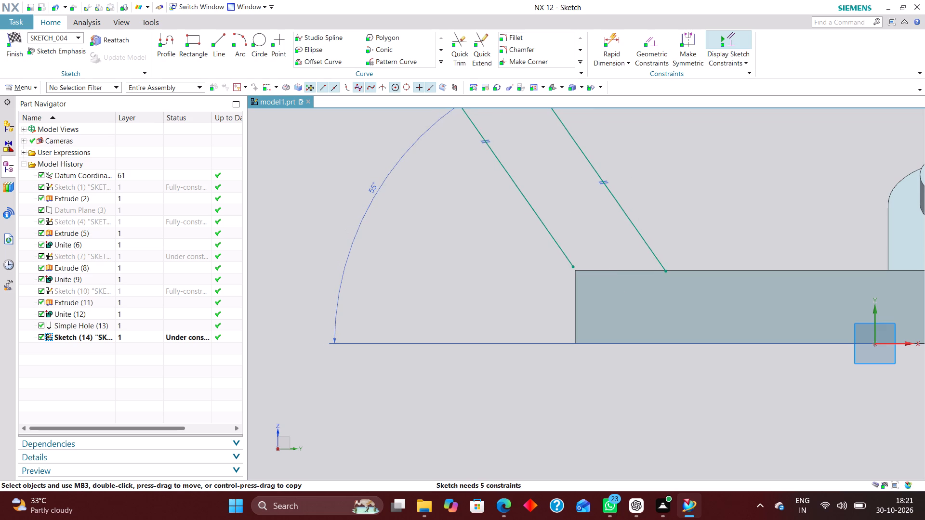
left_click_drag(647, 242, 660, 255)
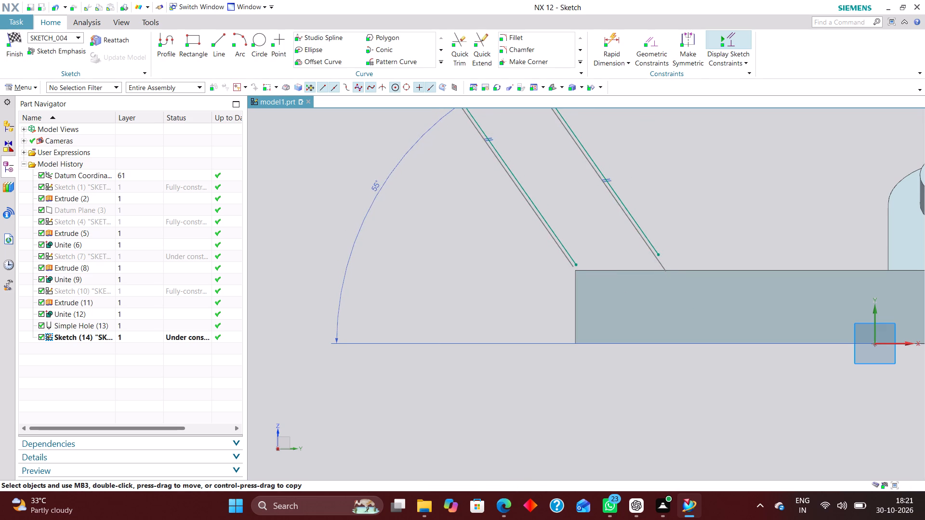
left_click_drag(660, 255, 657, 252)
Dimension the horizontal distance from the lower inclined line's lower endpoint to the vertical sketch axis and set it to 180/2.
left_click(613, 39)
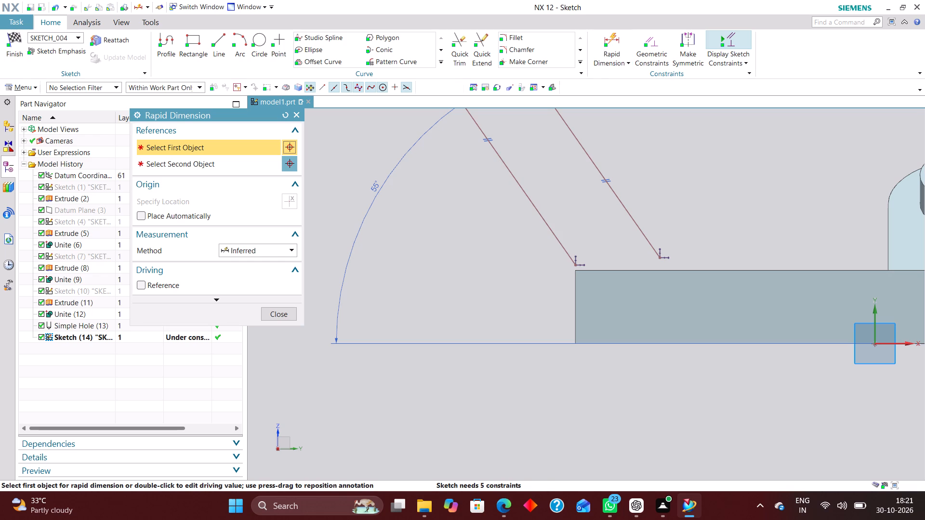
left_click(574, 269)
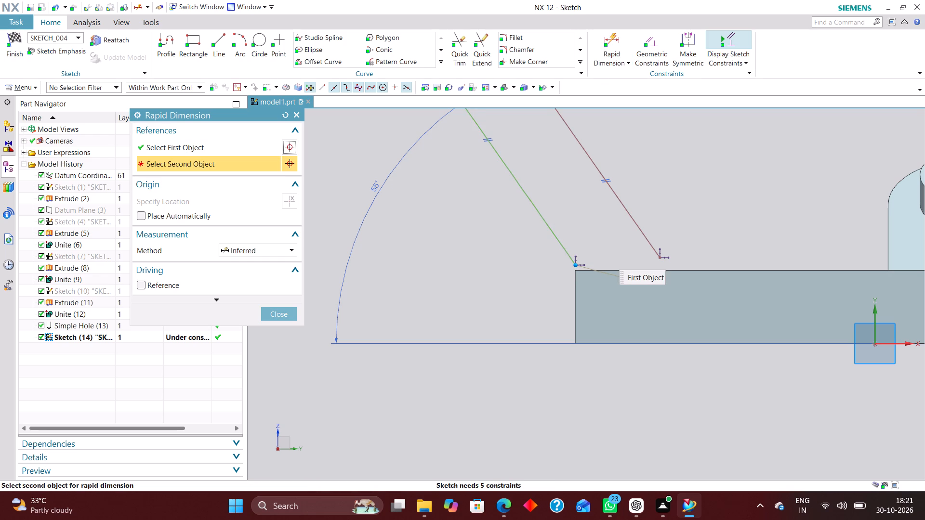
left_click(873, 316)
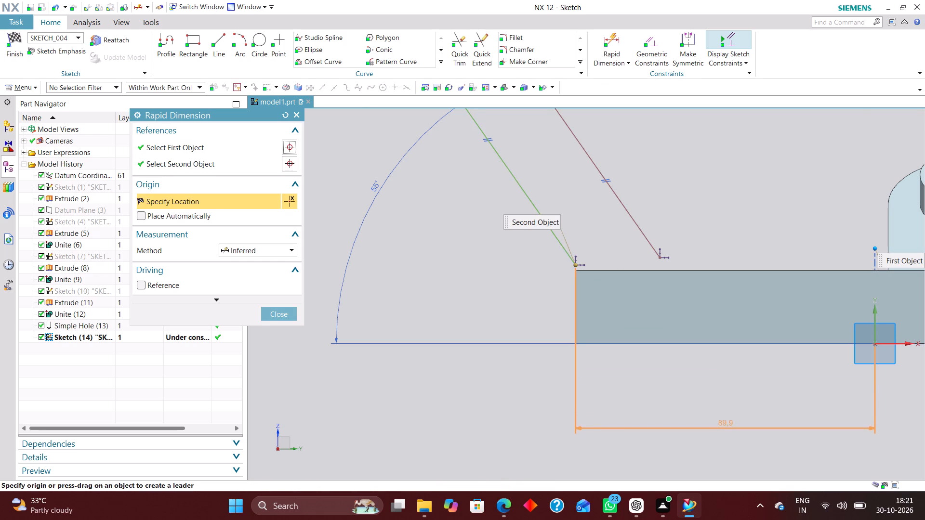
left_click(704, 422)
key("8")
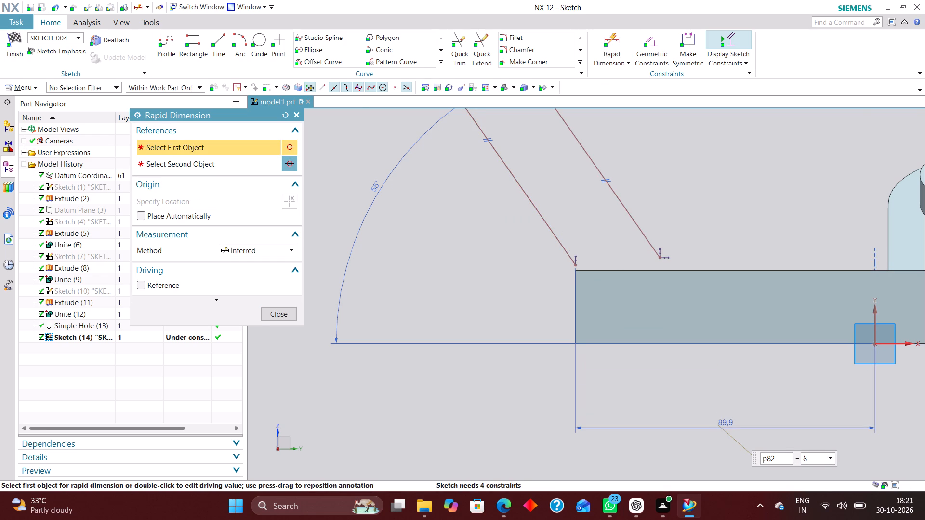
key("BackSpace")
type("180/2")
key("Return")
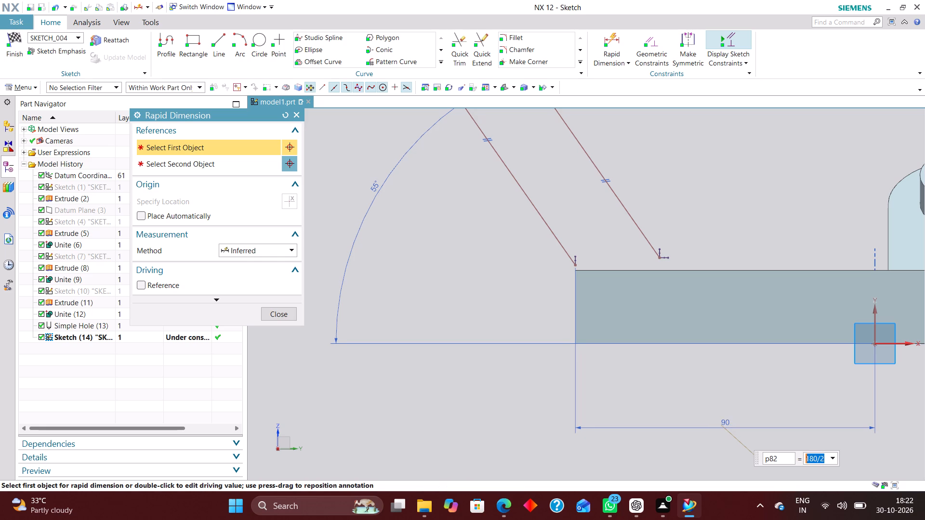
left_click(283, 312)
Draw a horizontal line about 30 mm long from the lower inclined line's lower endpoint, passing beneath the other inclined line.
scroll(562, 353, "down", 2)
scroll(576, 292, "up", 3)
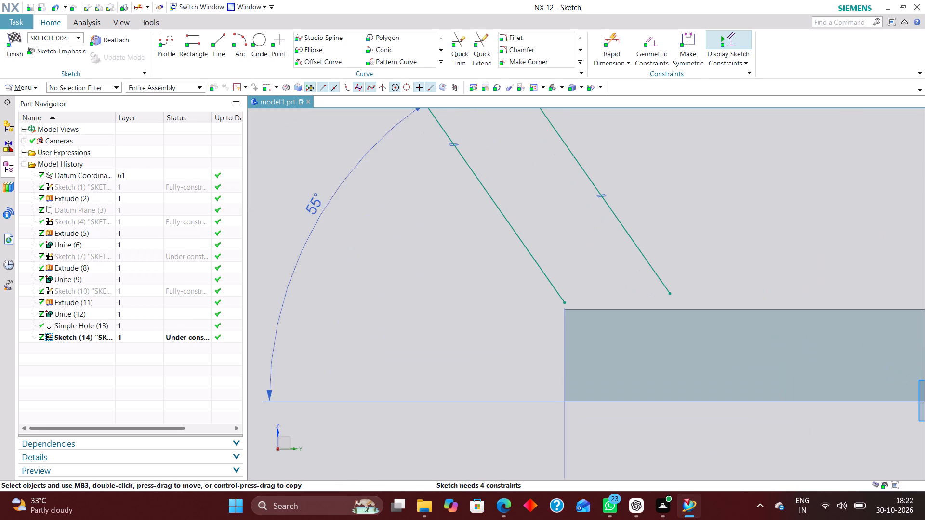
left_click(221, 41)
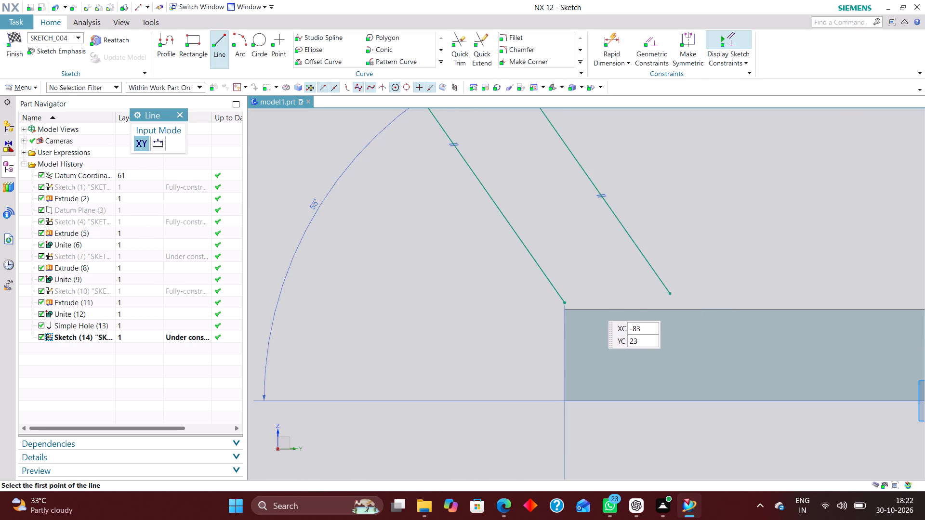
left_click(566, 303)
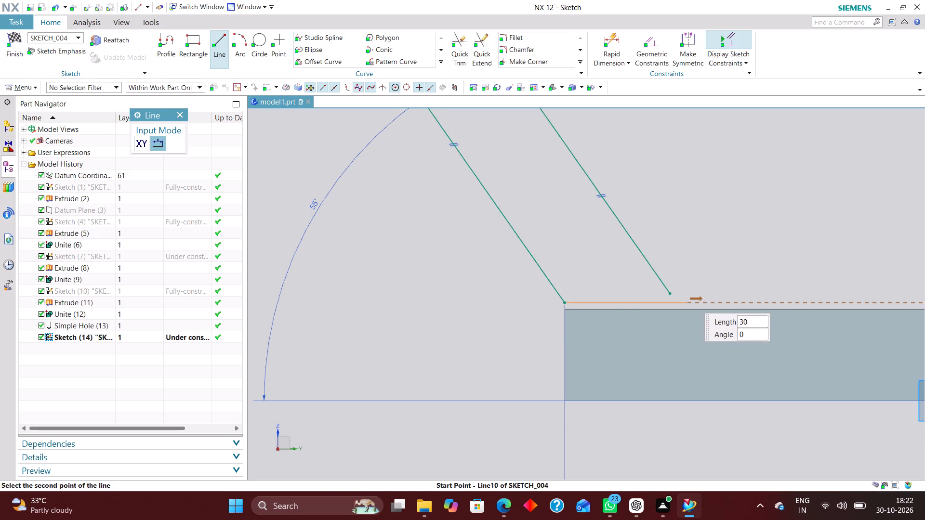
left_click(691, 300)
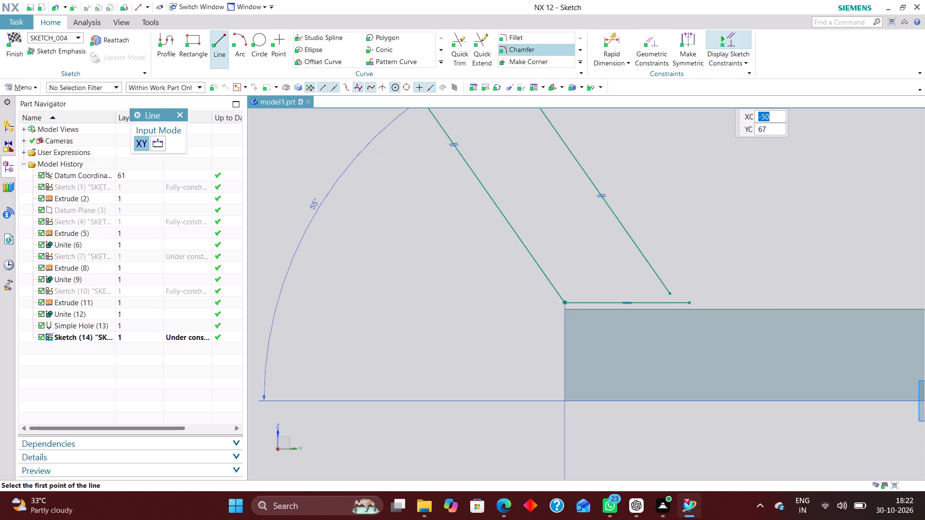
Extend the upper inclined line down to the new horizontal line with Quick Extend.
left_click(476, 53)
left_click(642, 247)
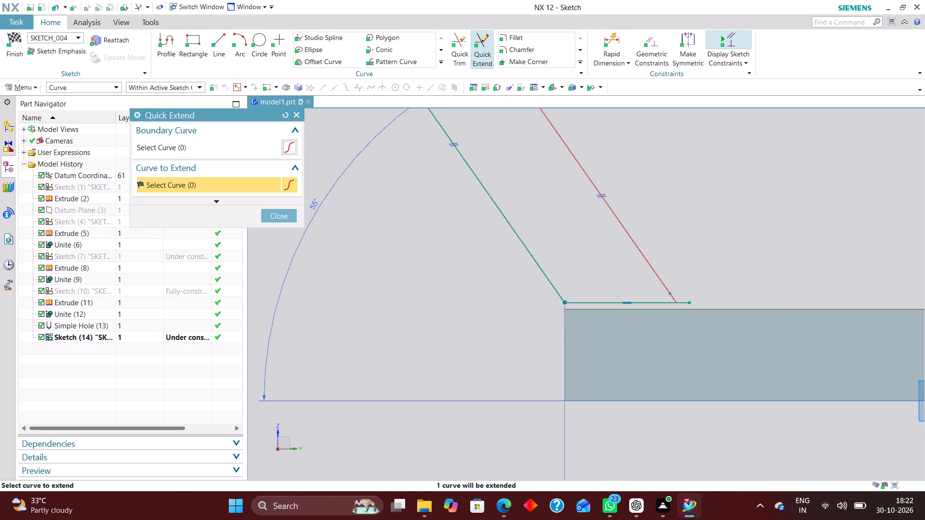
left_click(288, 213)
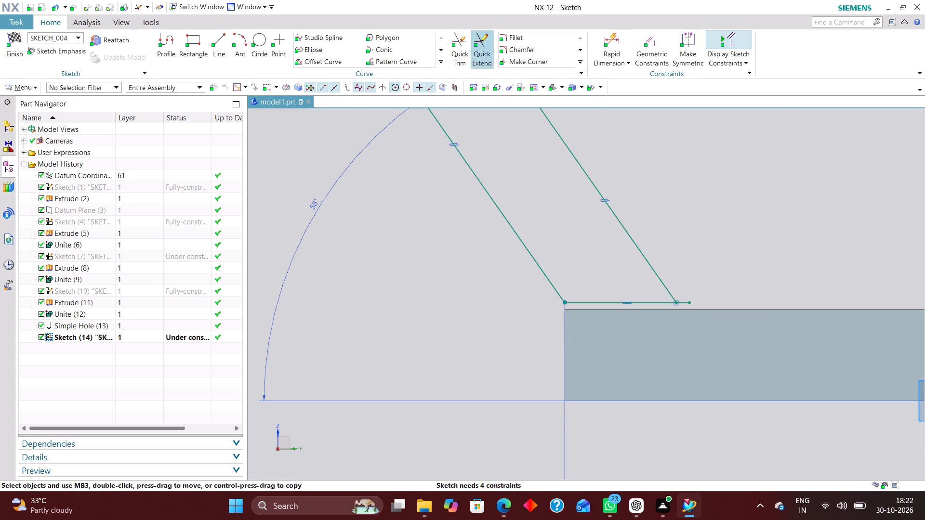
Trim the short horizontal line's overhang beyond the upper inclined line with Quick Trim.
left_click(454, 42)
left_click(686, 302)
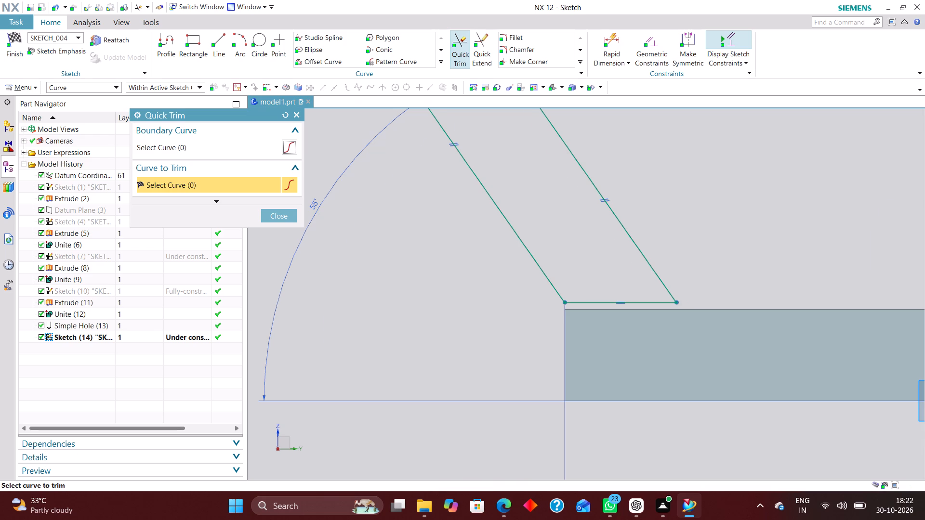
scroll(560, 239, "down", 4)
scroll(574, 211, "up", 1)
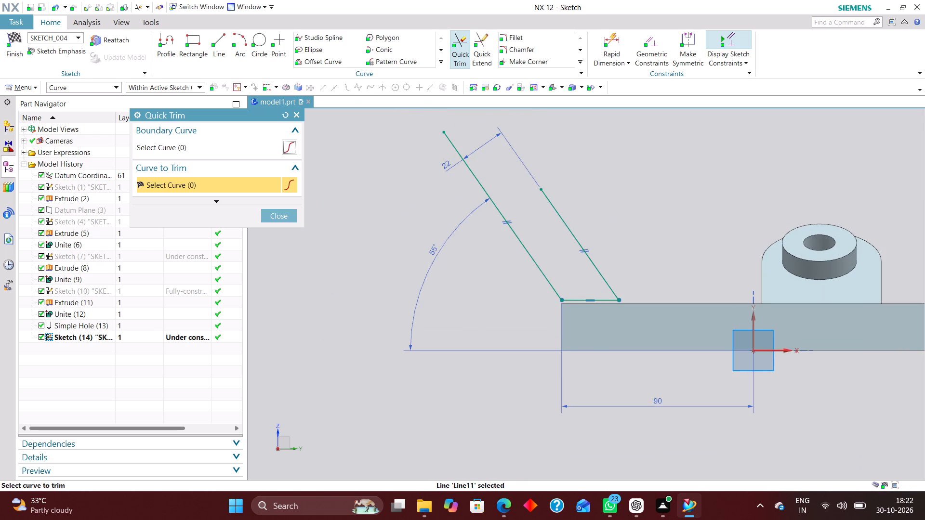
scroll(616, 300, "down", 1)
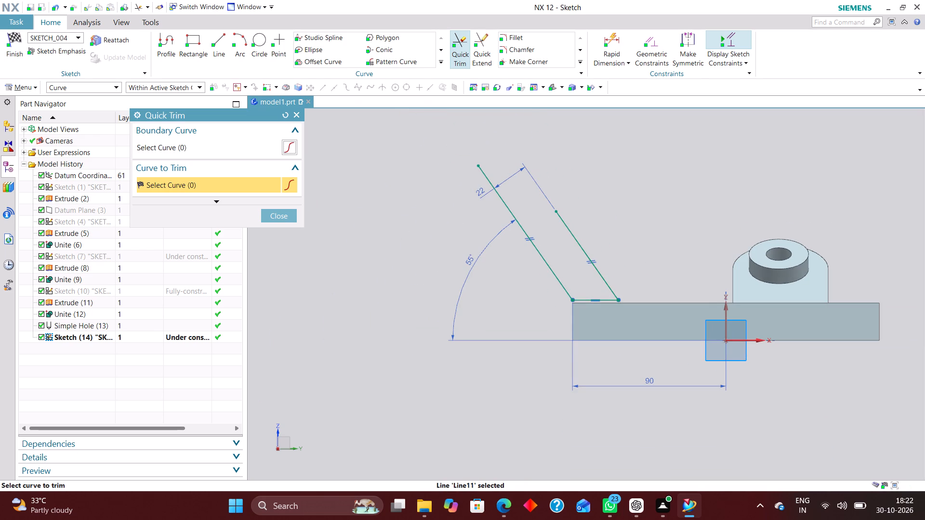
left_click(291, 210)
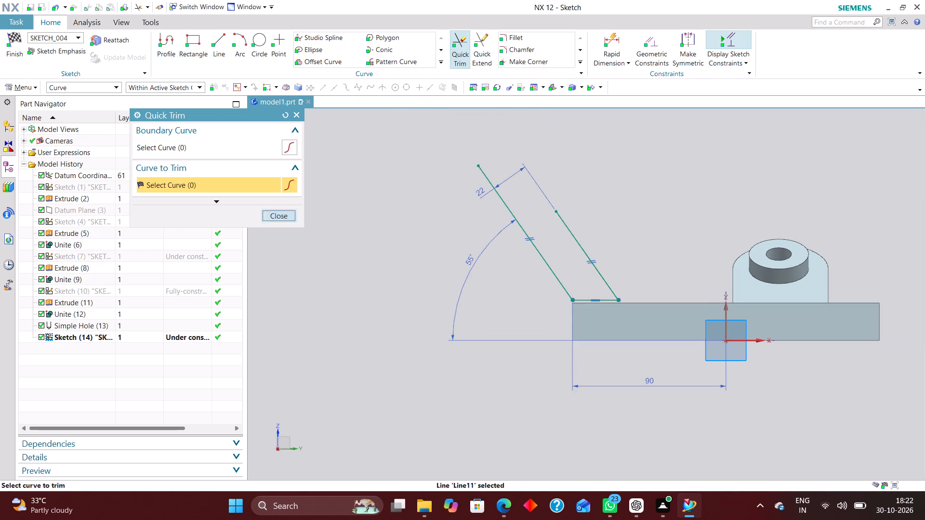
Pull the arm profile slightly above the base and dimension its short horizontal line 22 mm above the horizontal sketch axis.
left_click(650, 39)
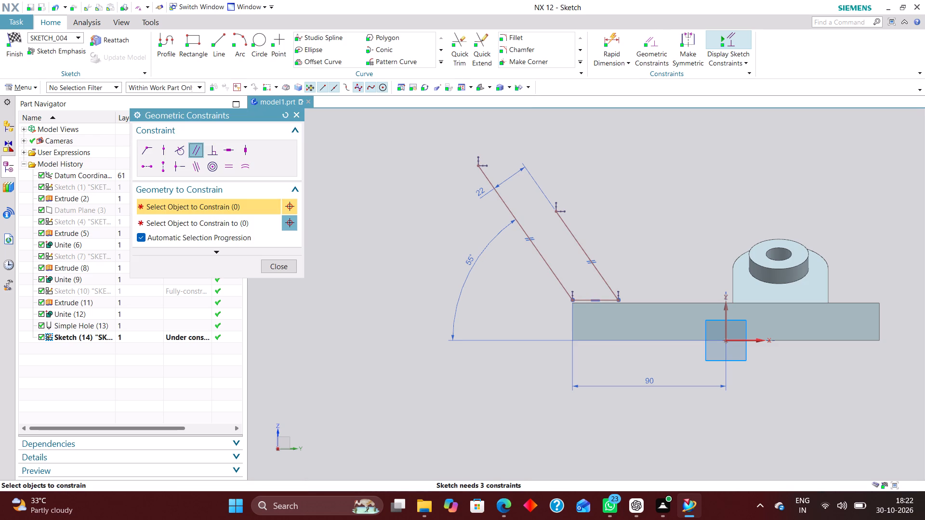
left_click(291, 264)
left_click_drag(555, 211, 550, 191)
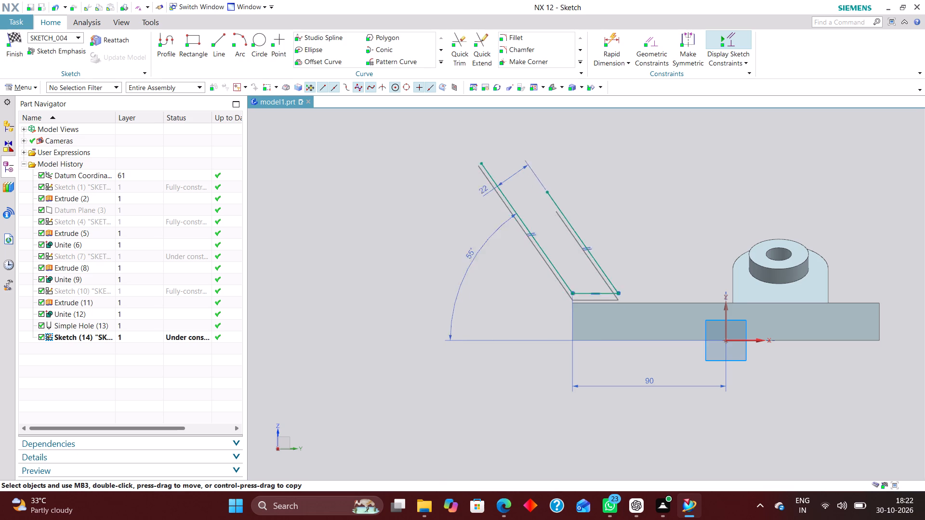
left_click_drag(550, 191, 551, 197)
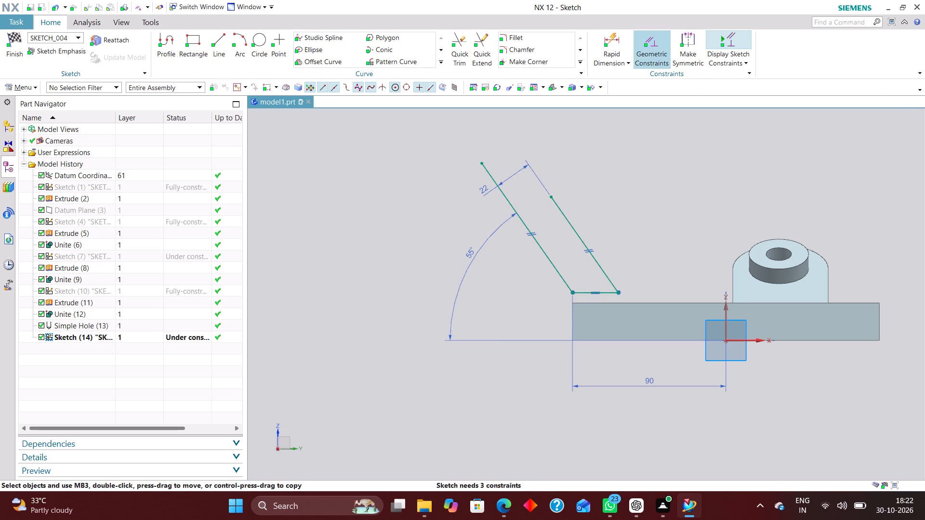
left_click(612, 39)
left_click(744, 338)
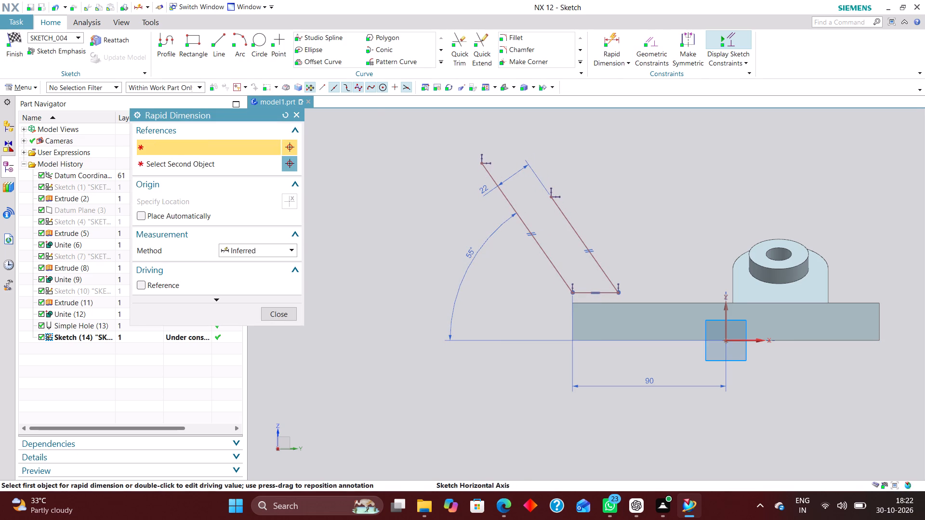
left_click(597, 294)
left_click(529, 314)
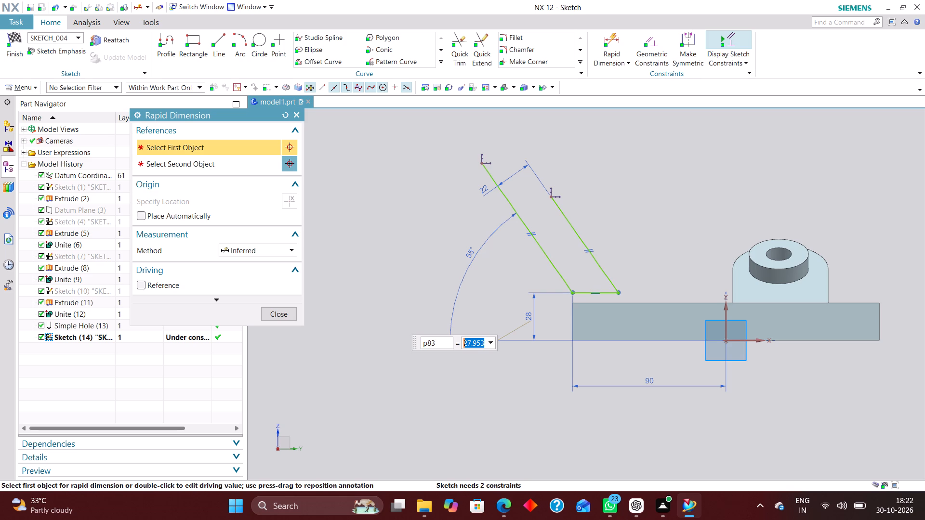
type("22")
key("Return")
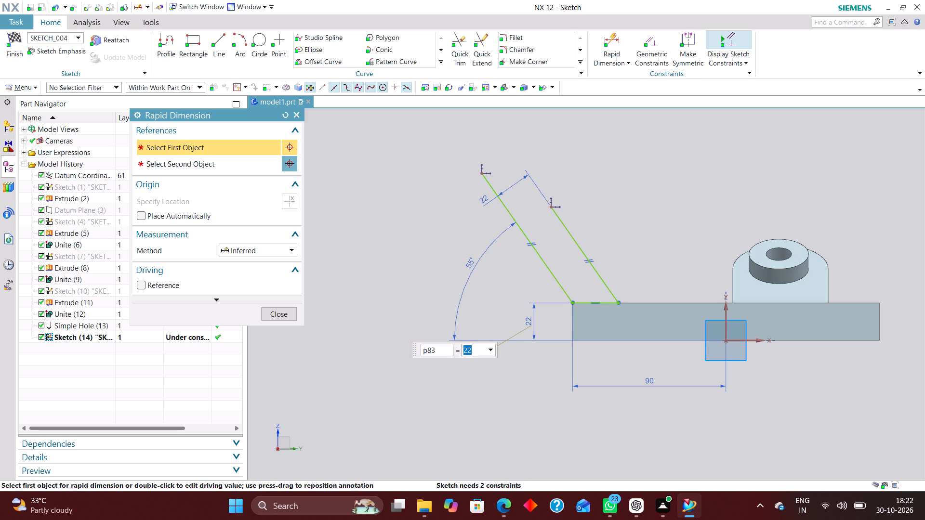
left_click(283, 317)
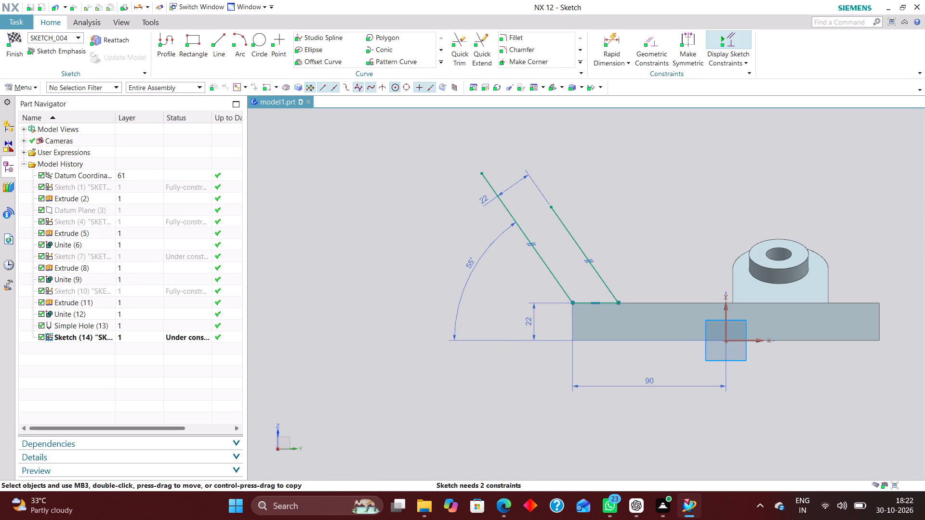
Dimension the lower inclined line's length and set it to 125 mm.
left_click(618, 40)
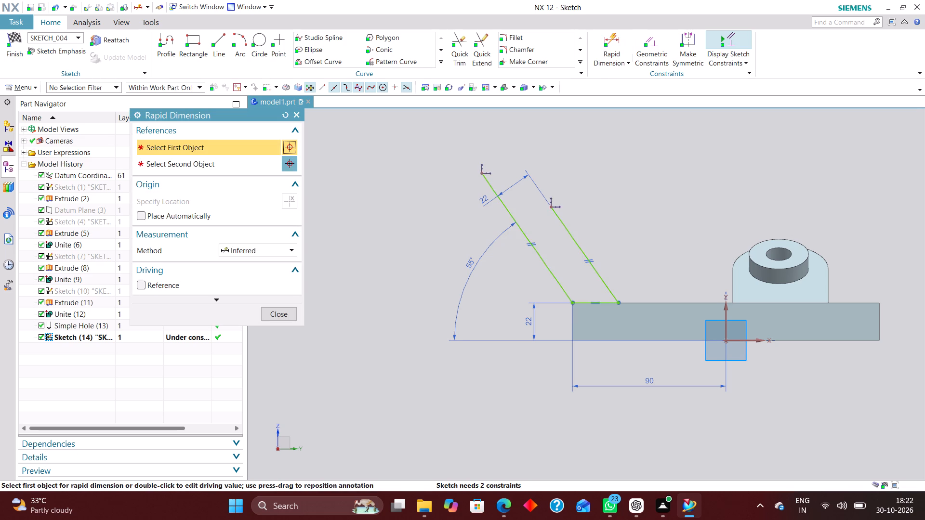
scroll(631, 290, "down", 2)
scroll(591, 298, "up", 2)
left_click(583, 280)
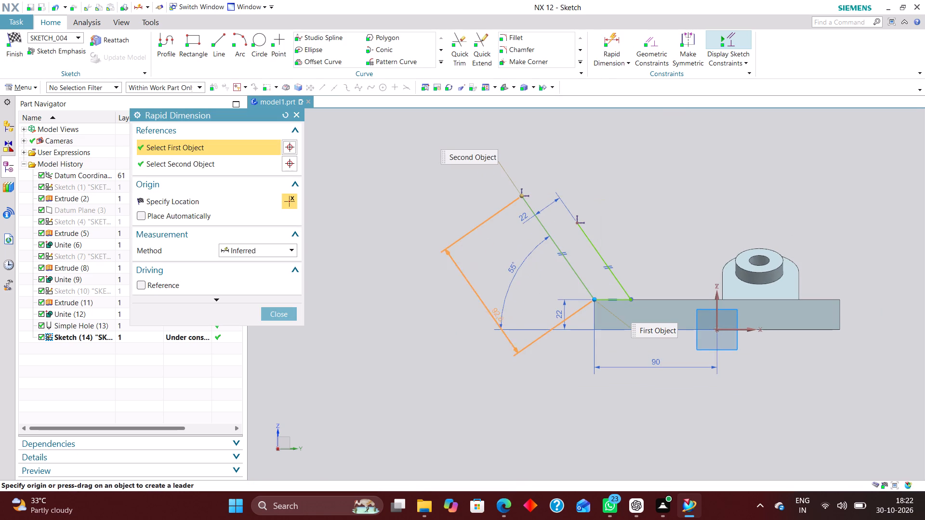
left_click(427, 362)
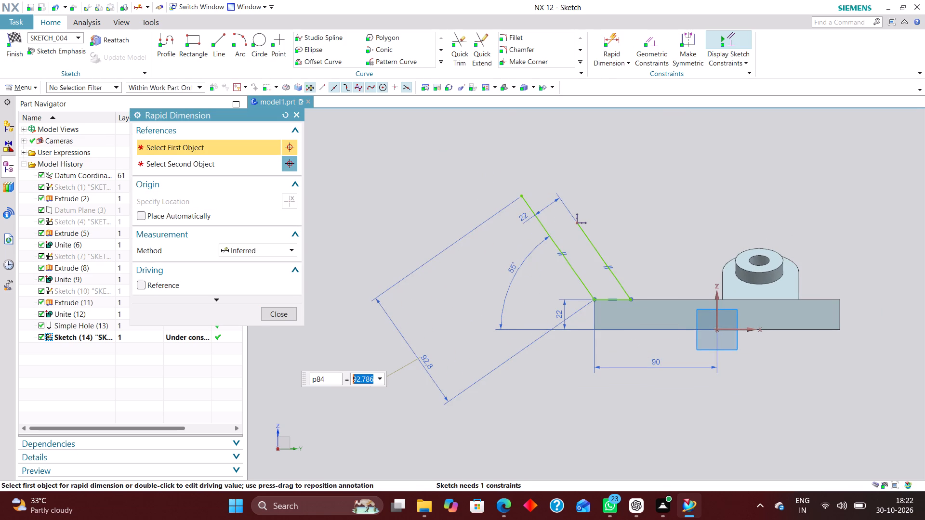
type("125")
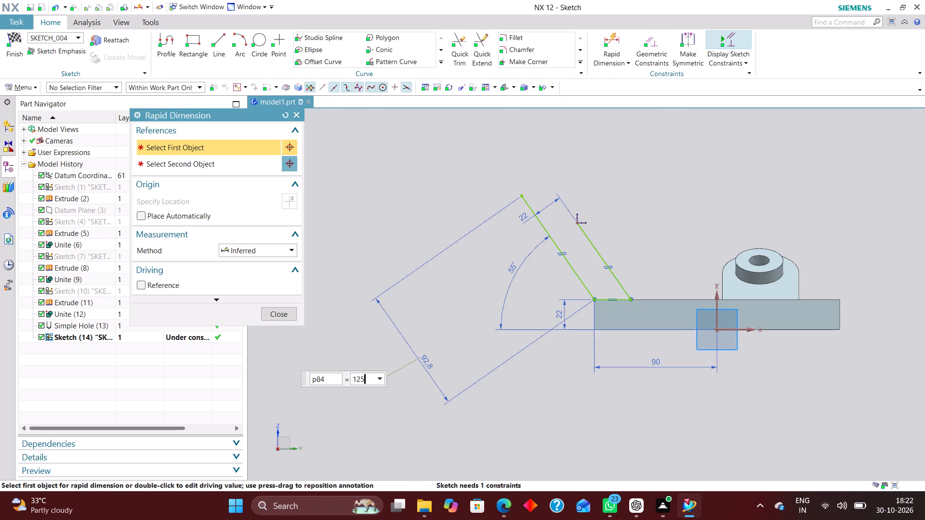
key("Return")
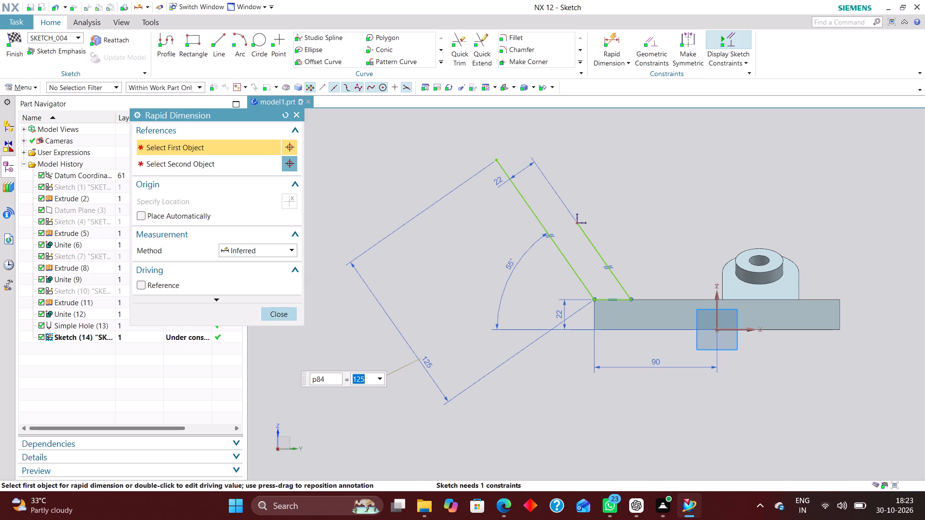
left_click(282, 312)
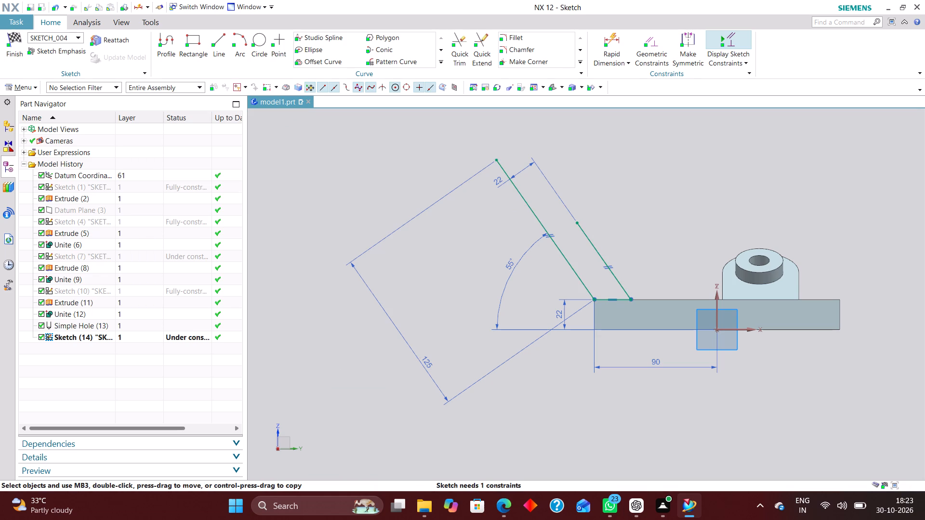
Draw a line from the 125 mm line's upper endpoint, perpendicular to it and reaching past the other inclined line.
scroll(515, 355, "down", 1)
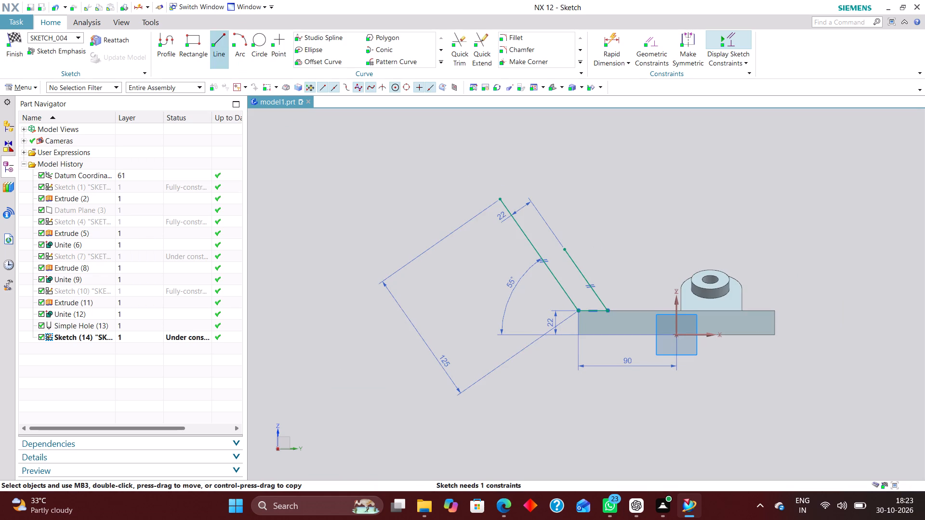
left_click(221, 35)
left_click(503, 195)
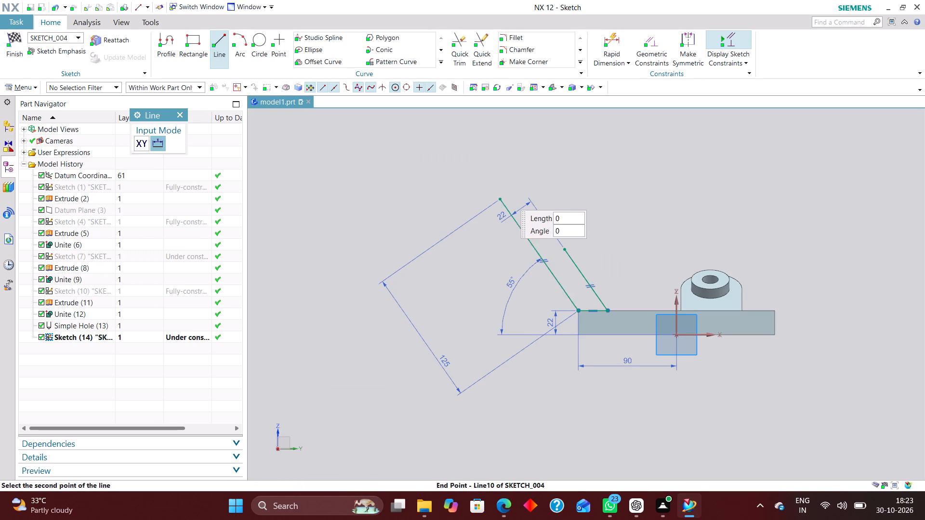
left_click(555, 160)
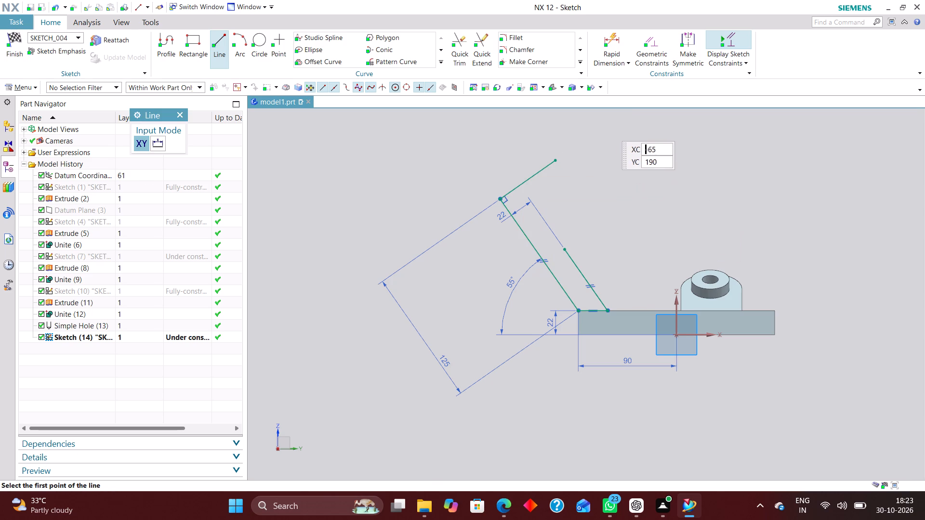
Extend the shorter inclined line up to the perpendicular end line with Quick Extend.
left_click(482, 43)
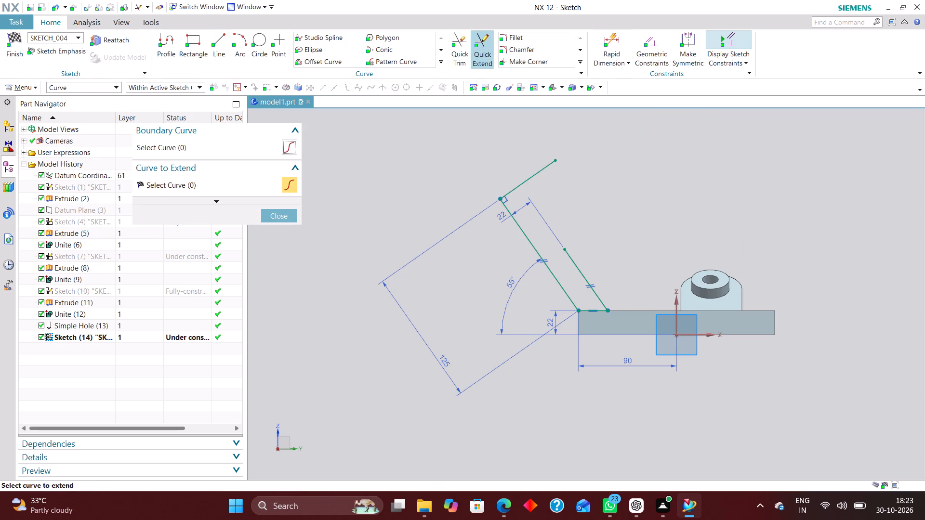
left_click(573, 260)
left_click(294, 217)
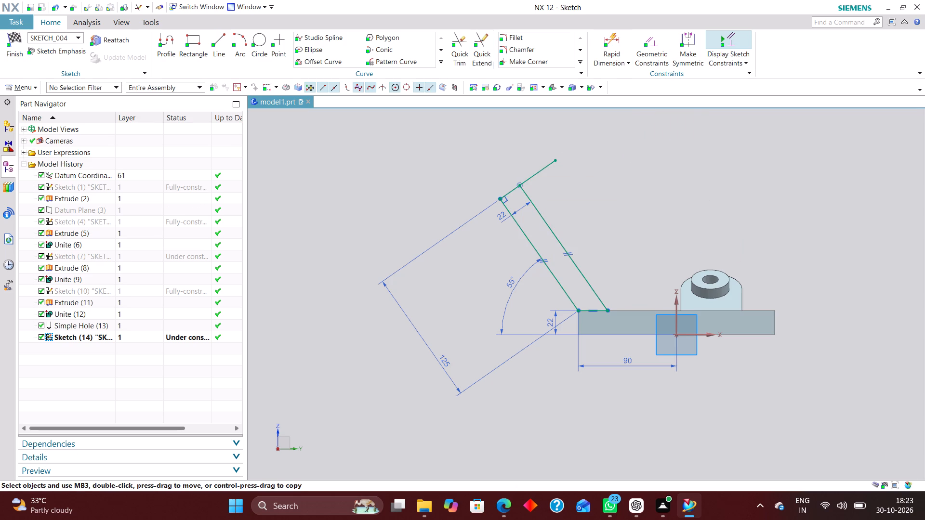
Trim the perpendicular end line's overhang beyond the inclined line to close the arm profile.
left_click(461, 41)
left_click(542, 168)
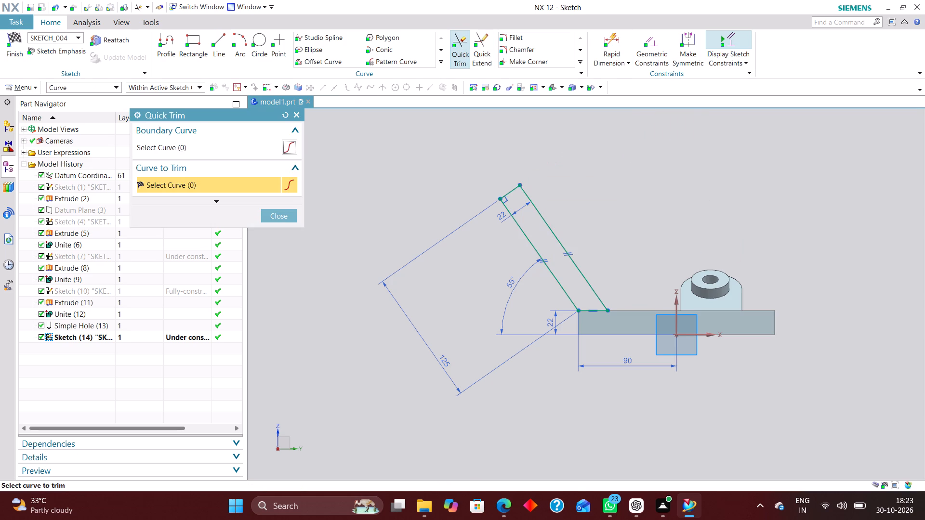
left_click(290, 218)
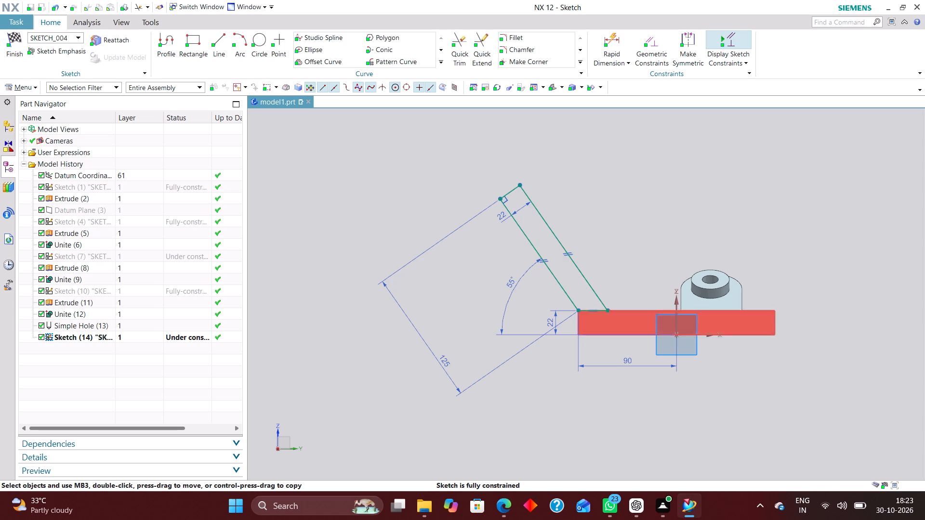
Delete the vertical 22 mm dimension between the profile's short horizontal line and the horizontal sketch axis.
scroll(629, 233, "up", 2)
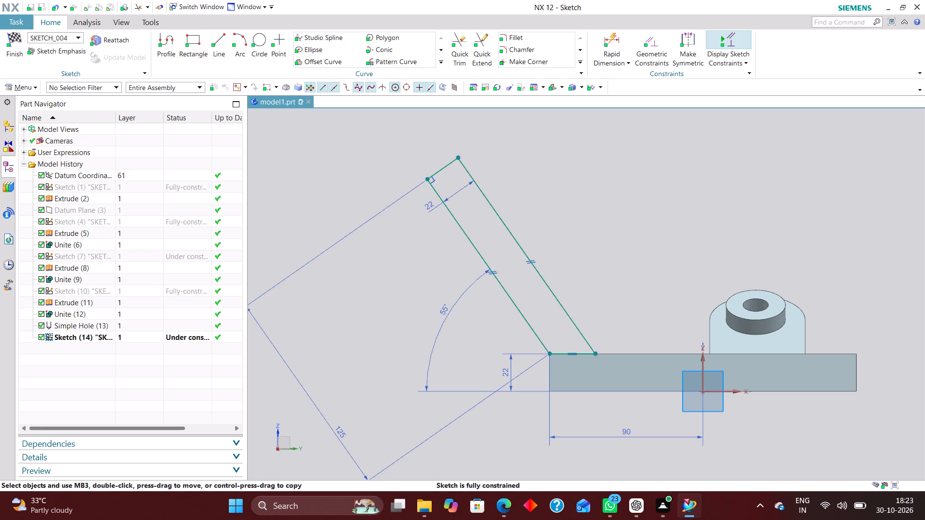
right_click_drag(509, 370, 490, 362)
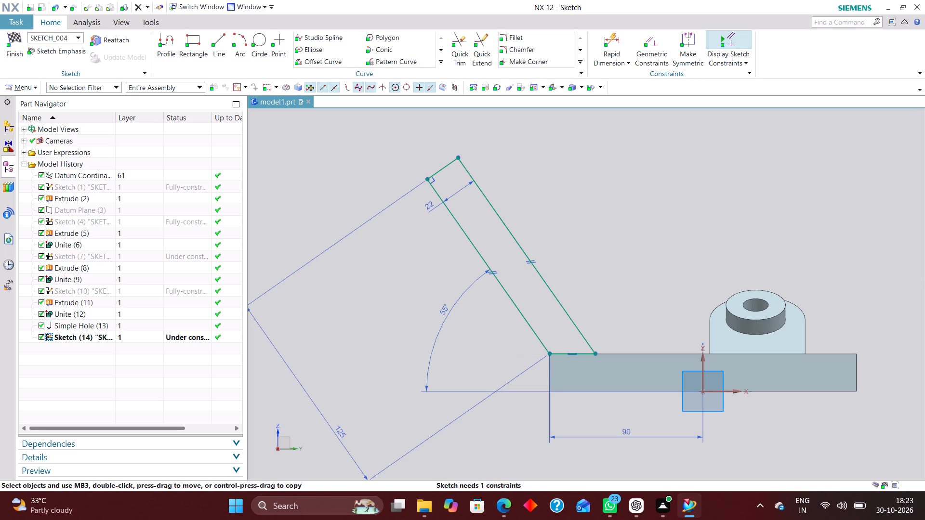
Constrain the short horizontal line's midpoint onto the horizontal sketch axis with Point on Curve, and finish the sketch.
left_click(645, 43)
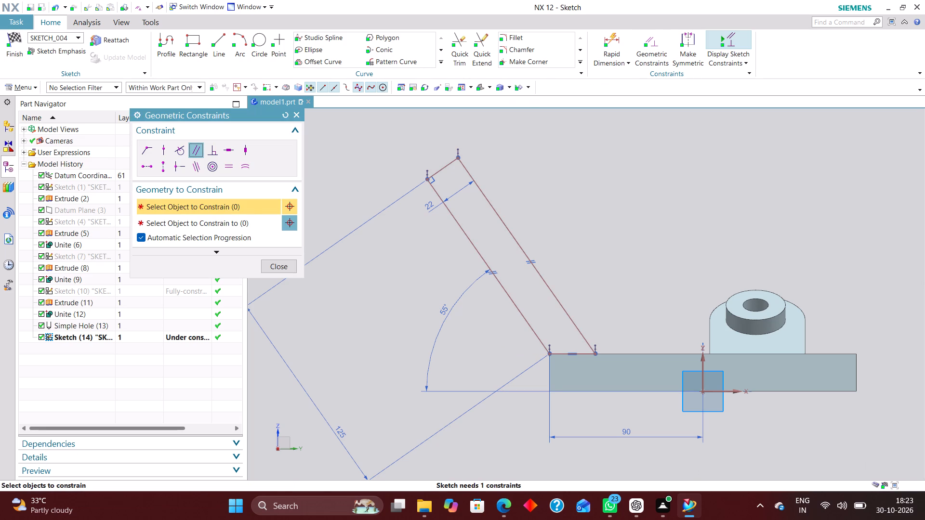
left_click(163, 149)
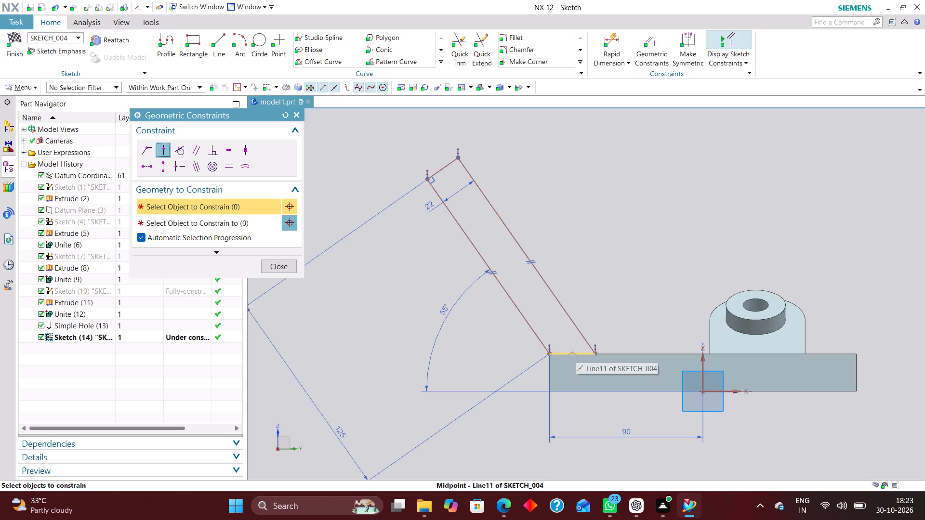
left_click(574, 352)
left_click(722, 391)
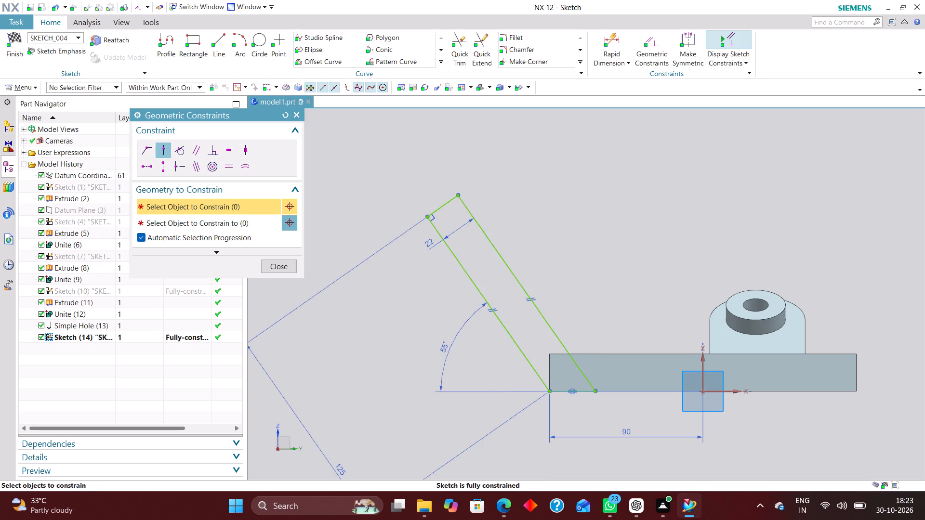
left_click(292, 262)
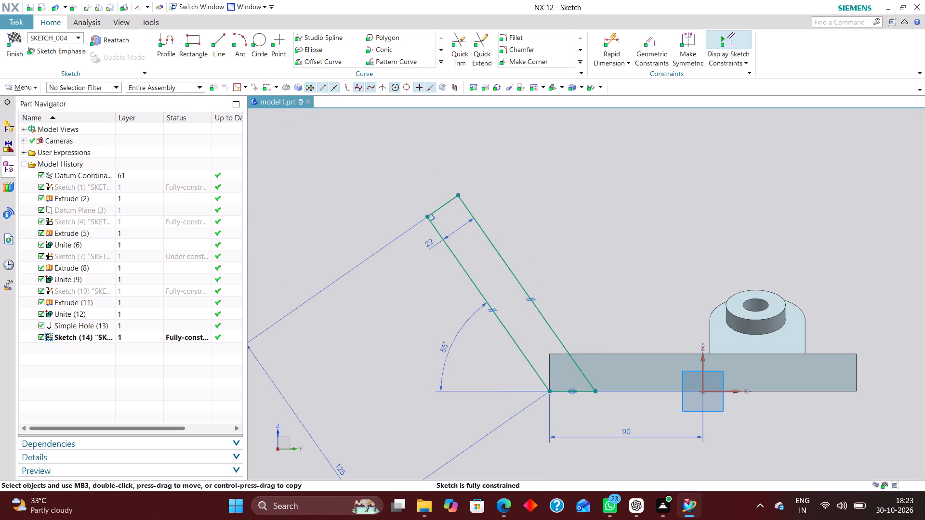
left_click(18, 40)
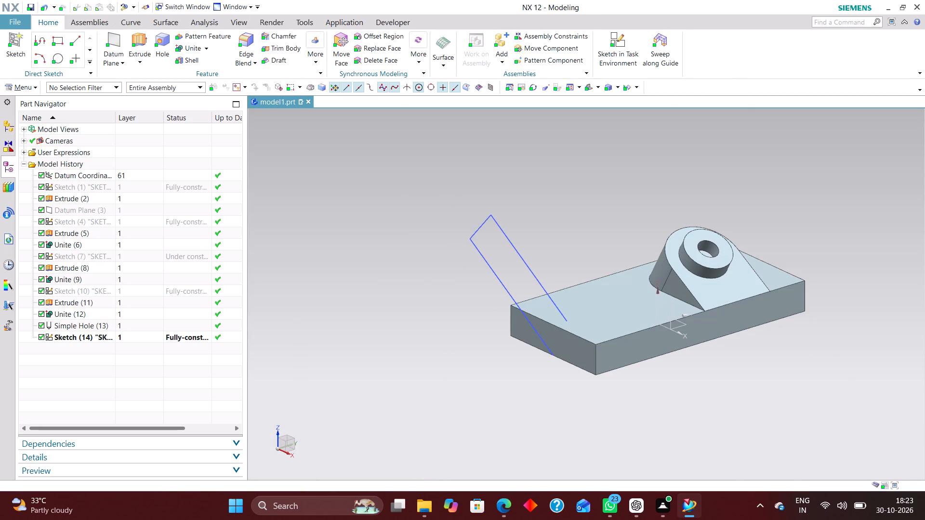
Extrude the closed inclined arm profile symmetrically by 45 mm on each side, with no Boolean.
left_click(132, 35)
left_click(474, 252)
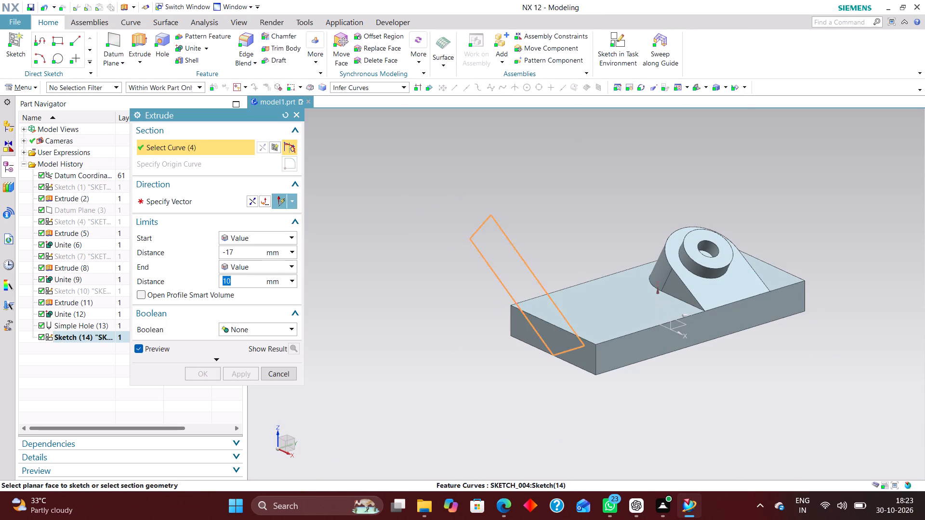
middle_click_drag(591, 402, 647, 390)
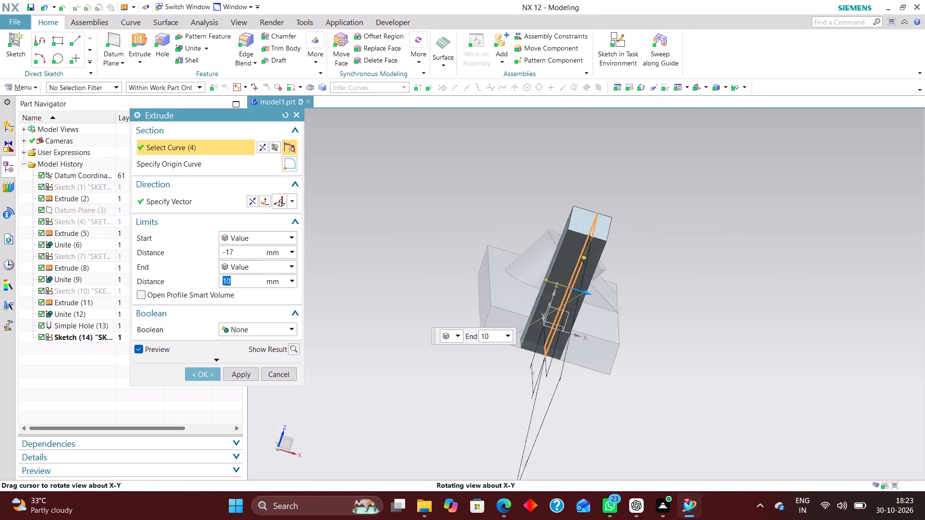
middle_click_drag(647, 390, 600, 394)
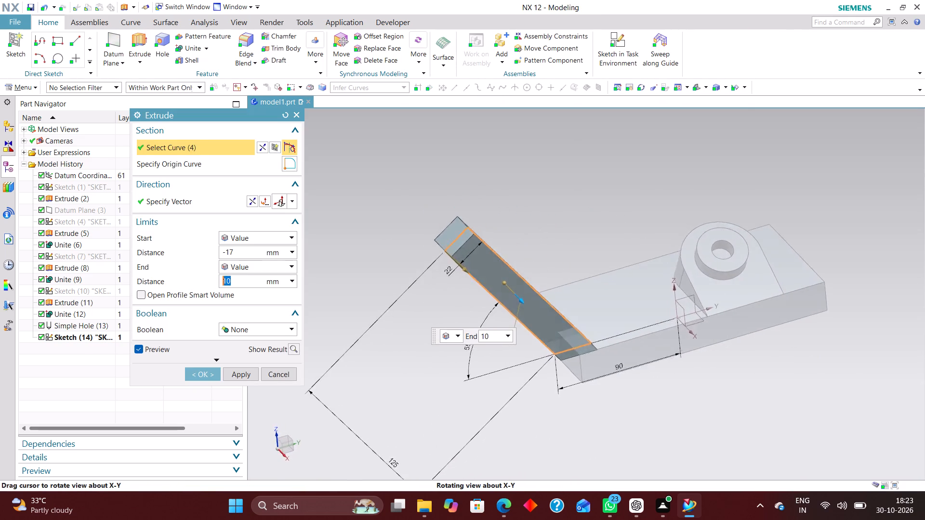
middle_click_drag(600, 394, 651, 390)
left_click(260, 243)
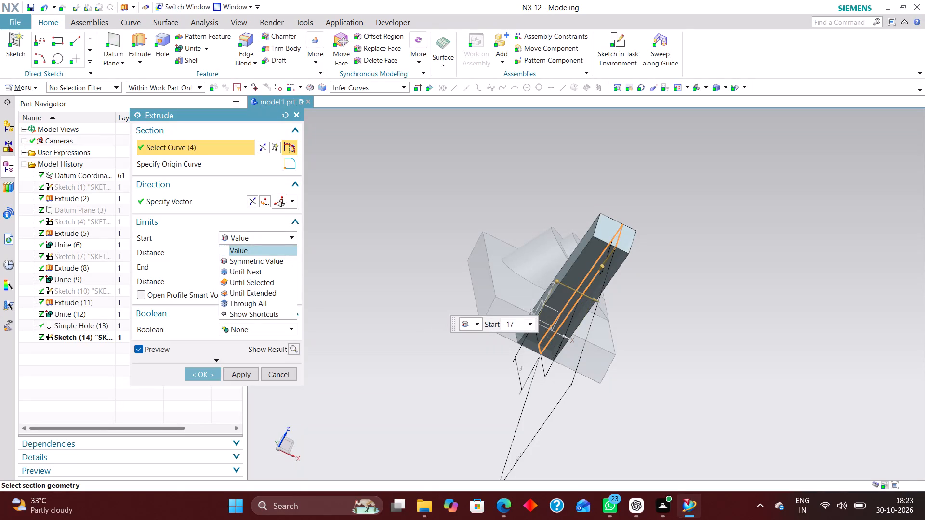
left_click(256, 259)
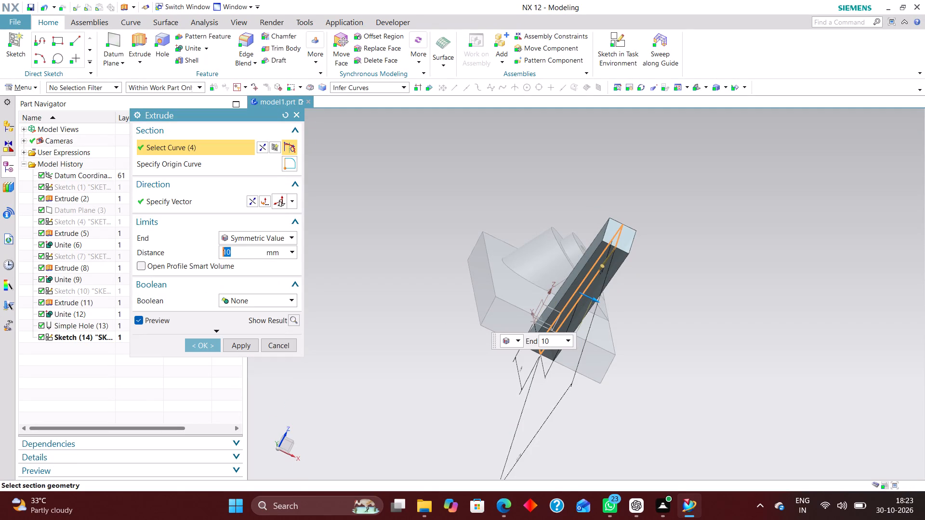
key("4")
key("4")
key("5")
key("BackSpace")
key("BackSpace")
key("5")
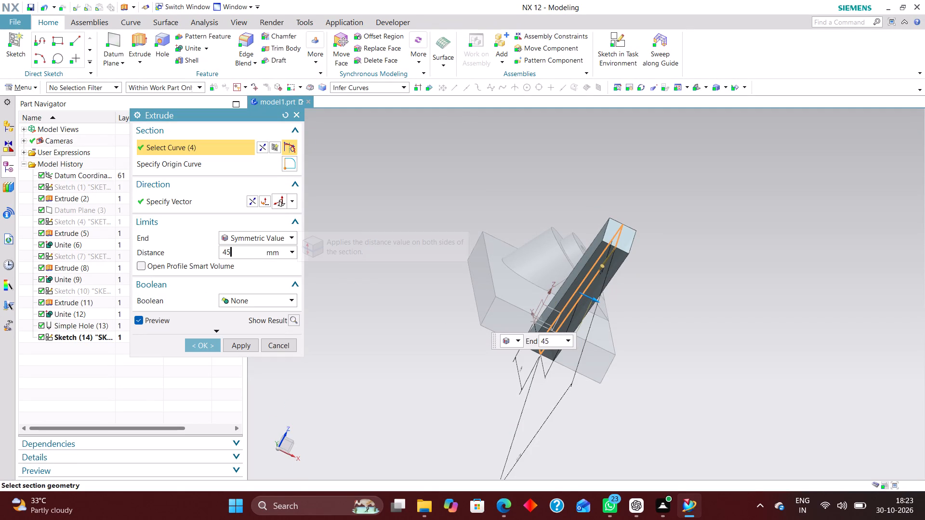
key("Return")
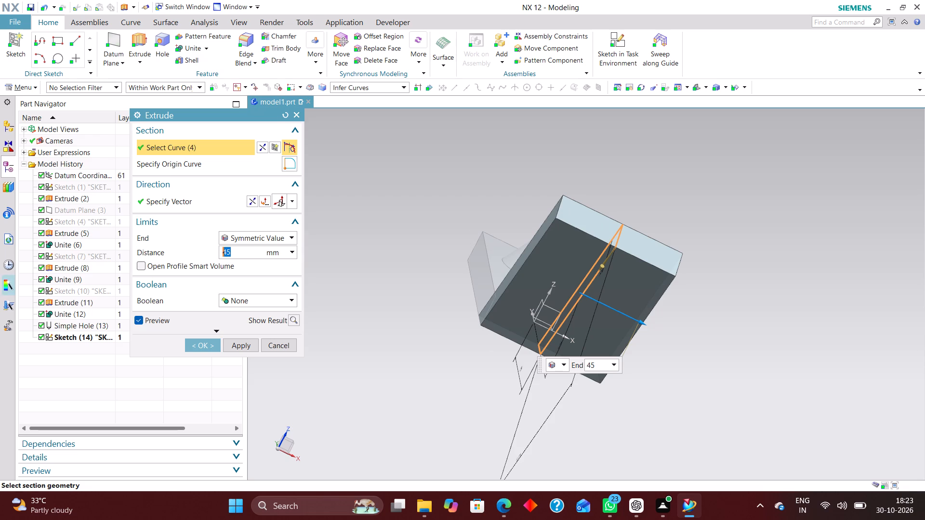
left_click(205, 350)
Unite the inclined arm body as the tool with the base plate and boss body as the target.
middle_click_drag(689, 353, 623, 351)
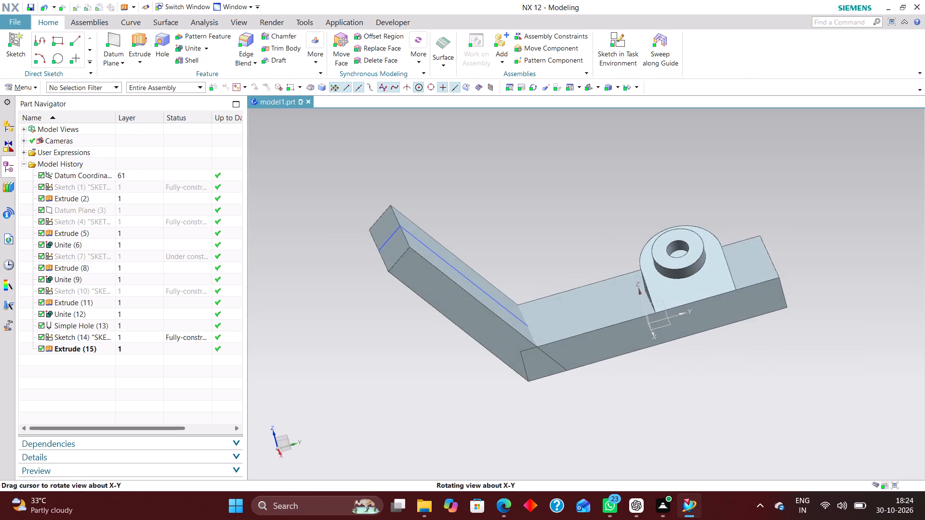
middle_click_drag(623, 351, 629, 338)
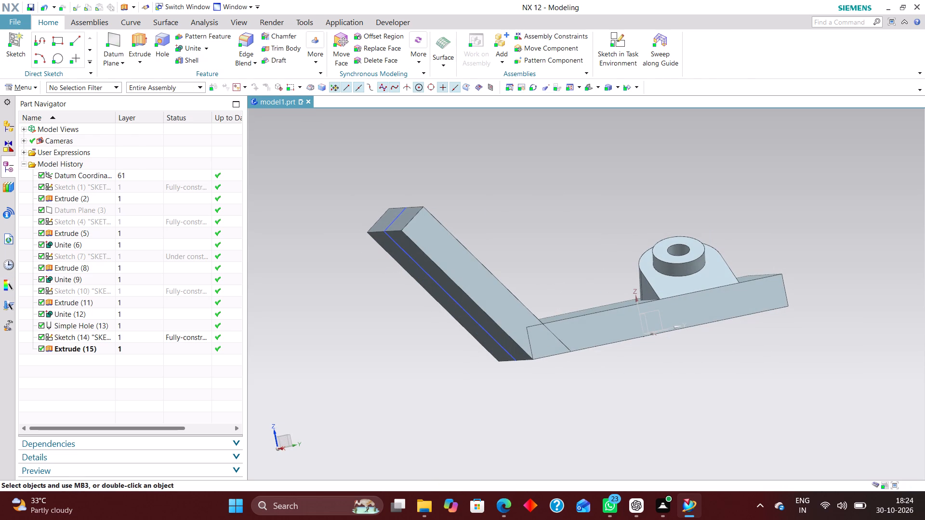
left_click(192, 47)
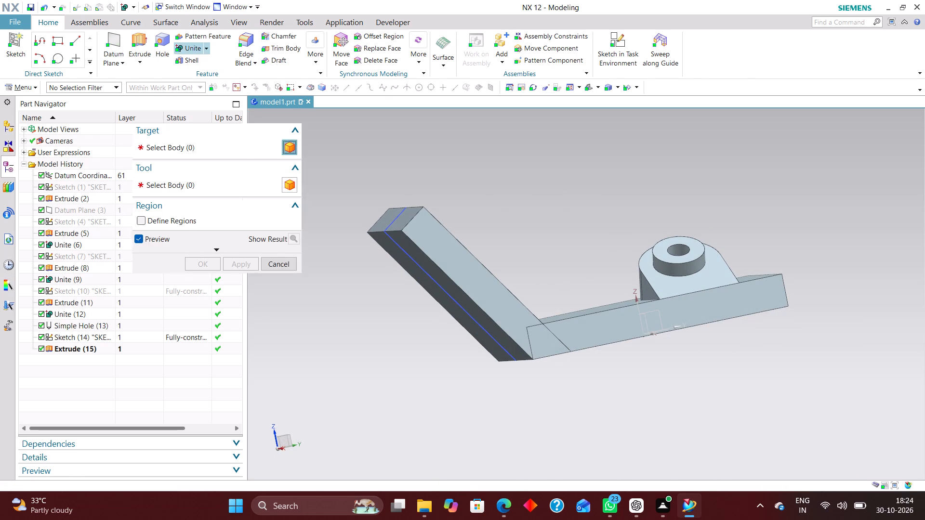
left_click(609, 328)
left_click(504, 306)
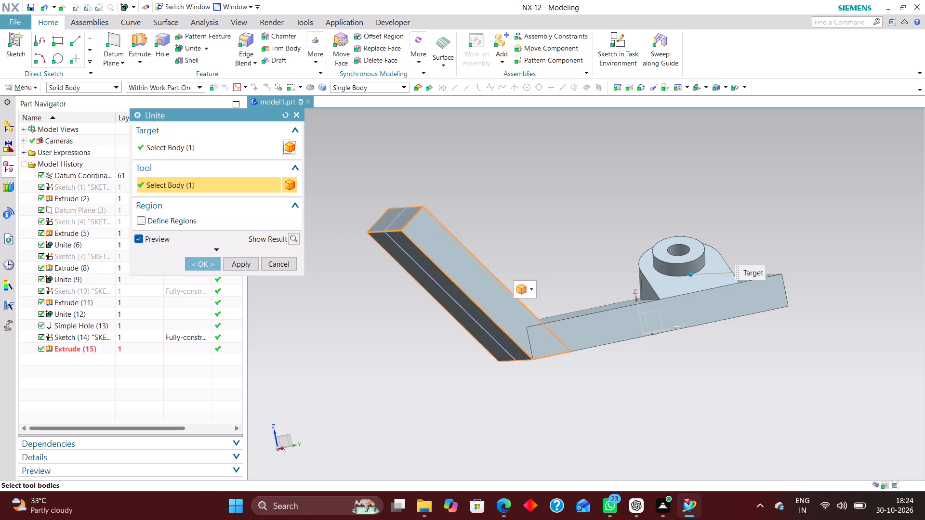
left_click(197, 264)
middle_click_drag(727, 396, 714, 422)
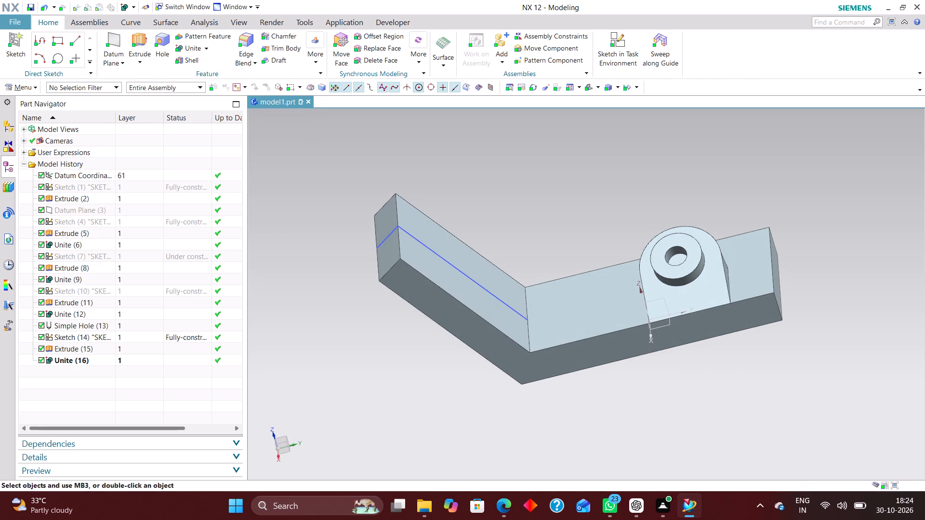
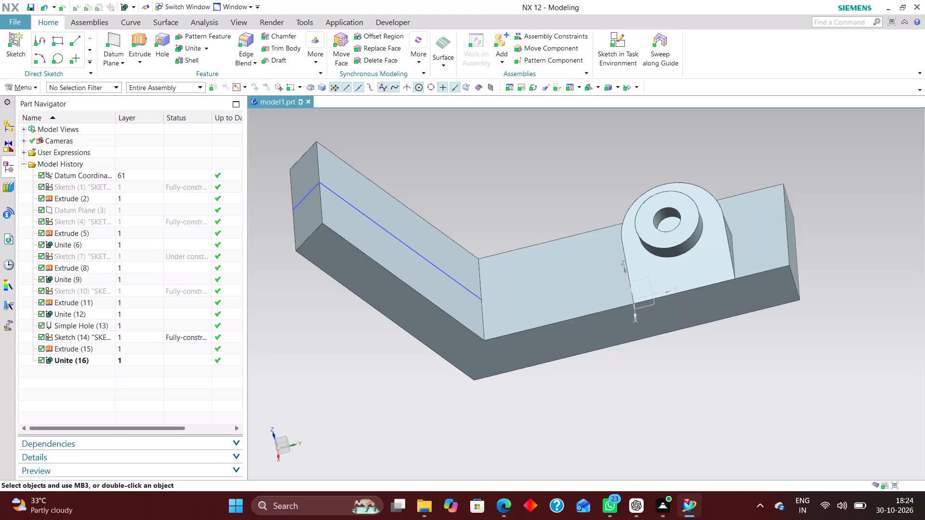
Hide the inclined arm's profile sketch.
left_click(586, 90)
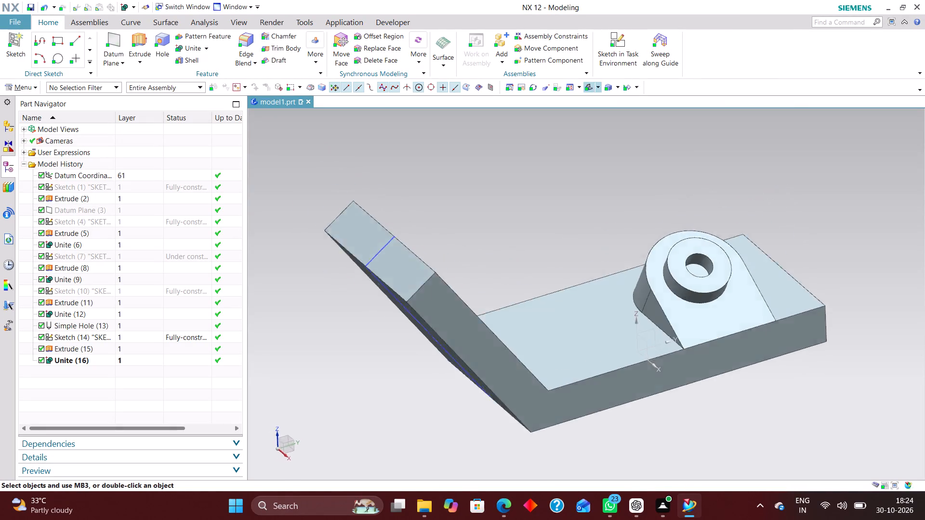
right_click_drag(443, 331, 472, 428)
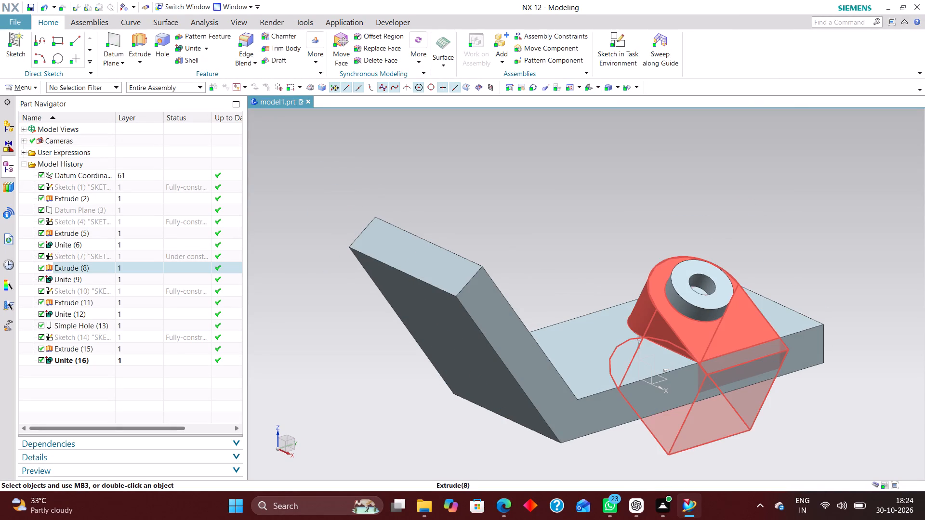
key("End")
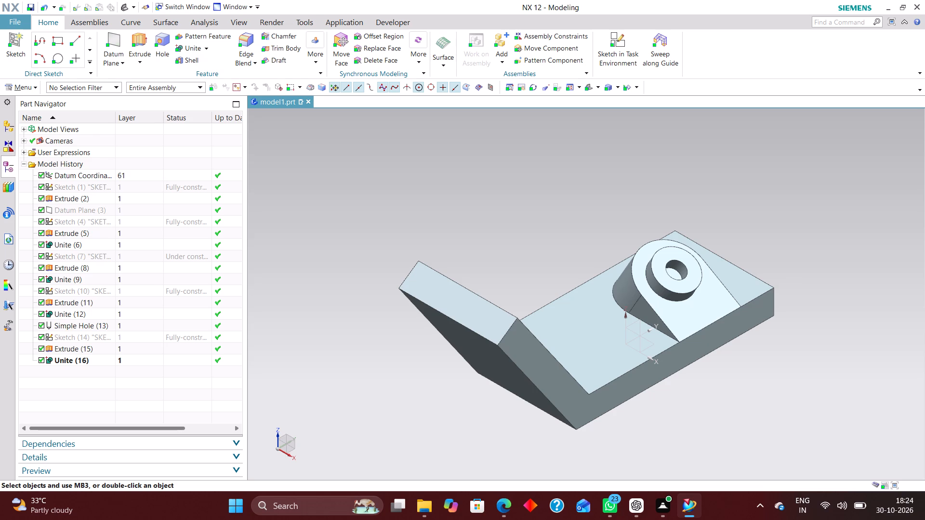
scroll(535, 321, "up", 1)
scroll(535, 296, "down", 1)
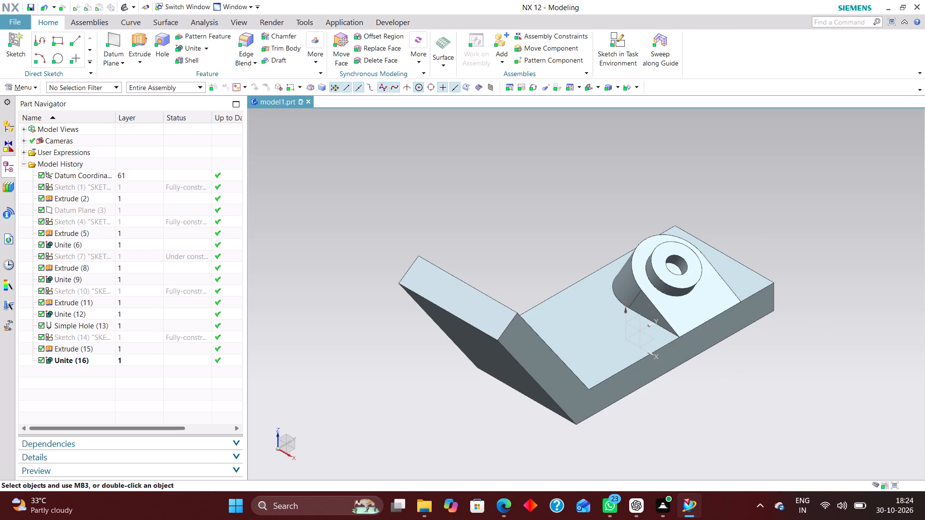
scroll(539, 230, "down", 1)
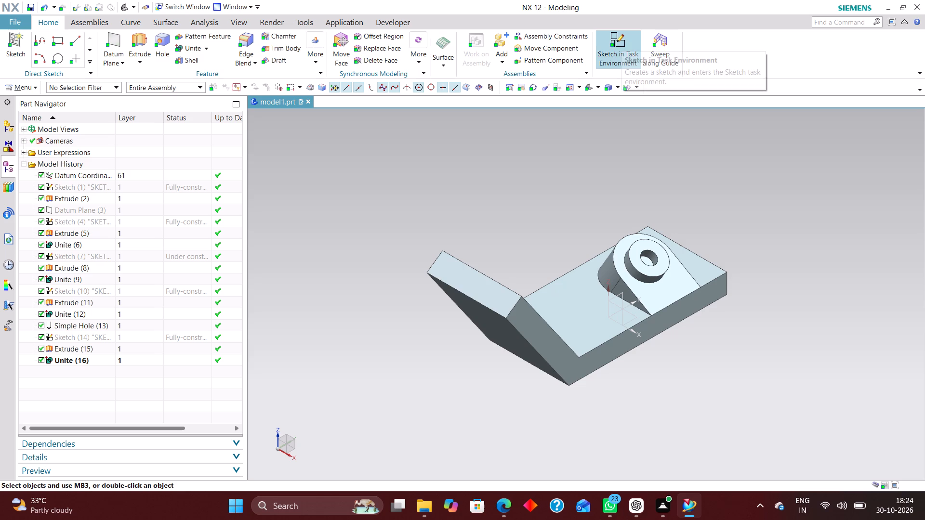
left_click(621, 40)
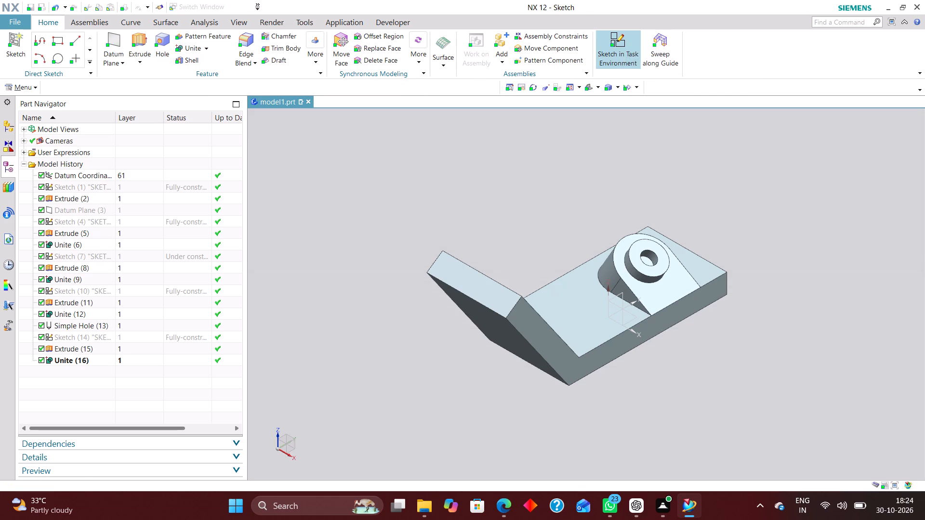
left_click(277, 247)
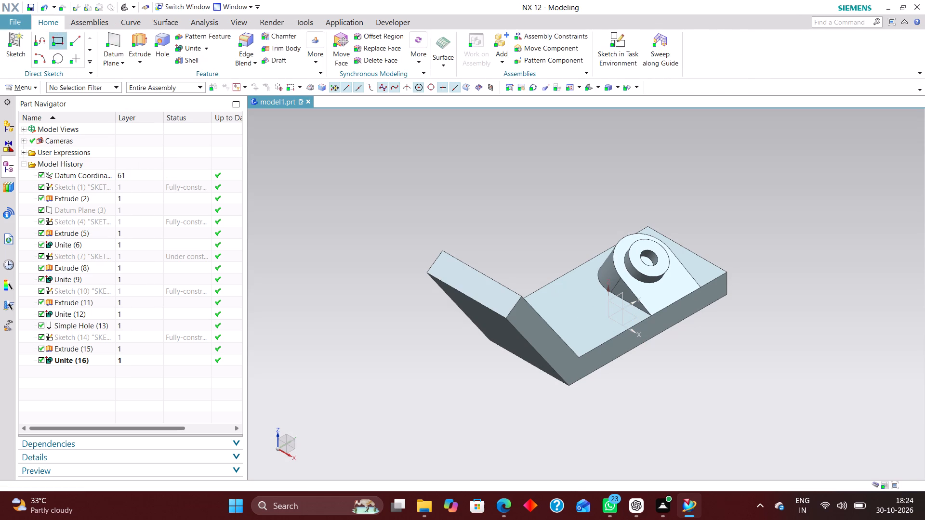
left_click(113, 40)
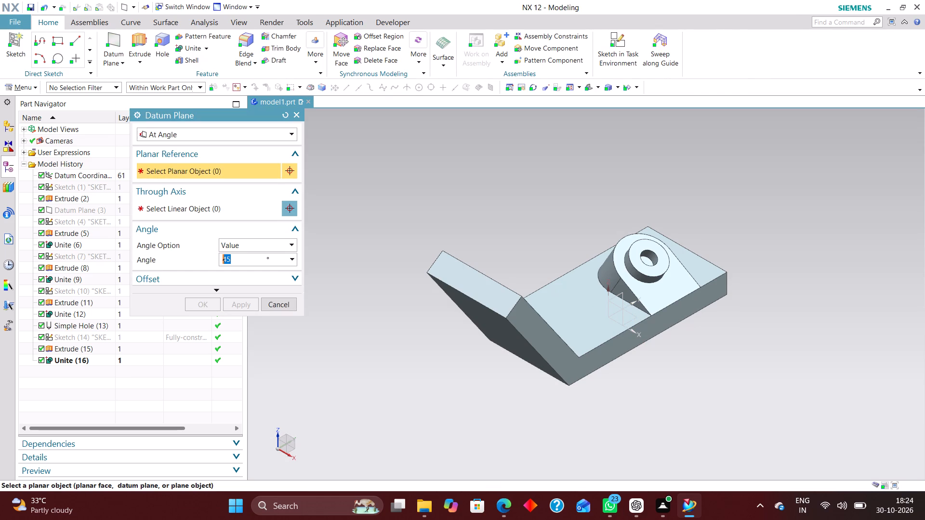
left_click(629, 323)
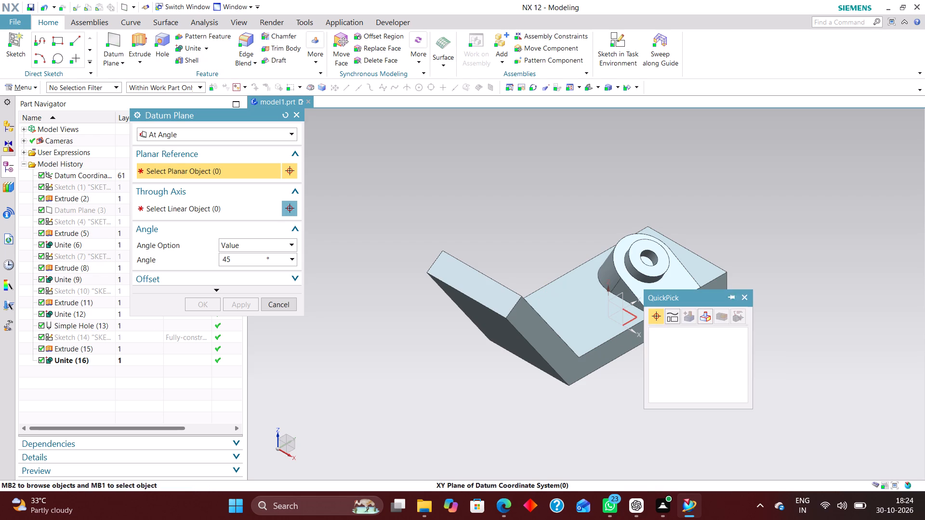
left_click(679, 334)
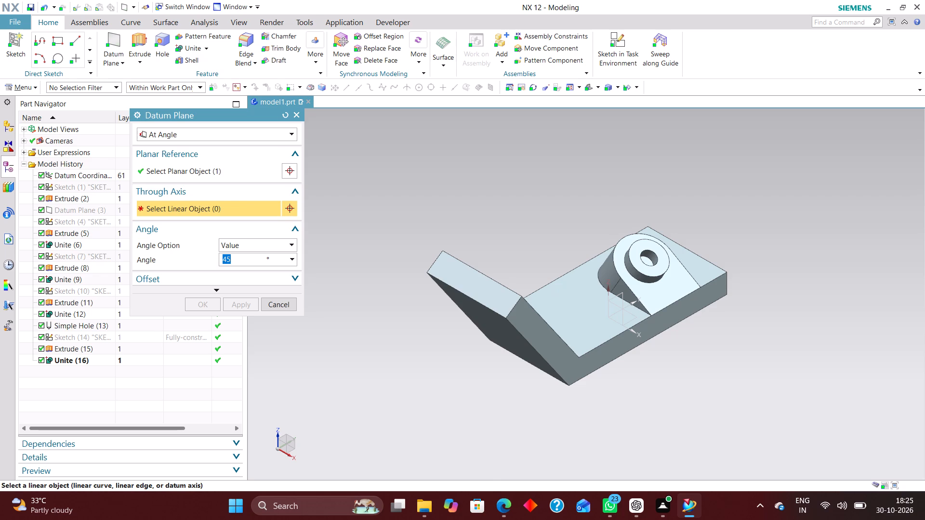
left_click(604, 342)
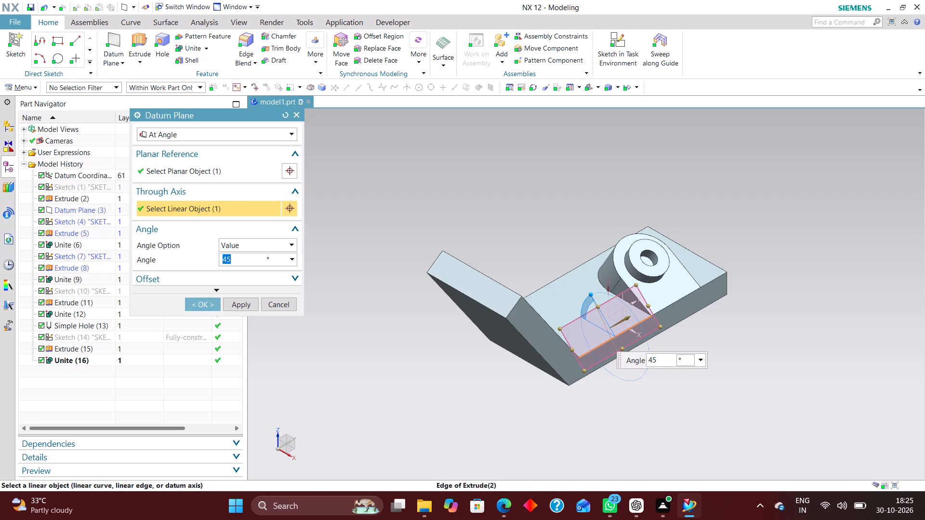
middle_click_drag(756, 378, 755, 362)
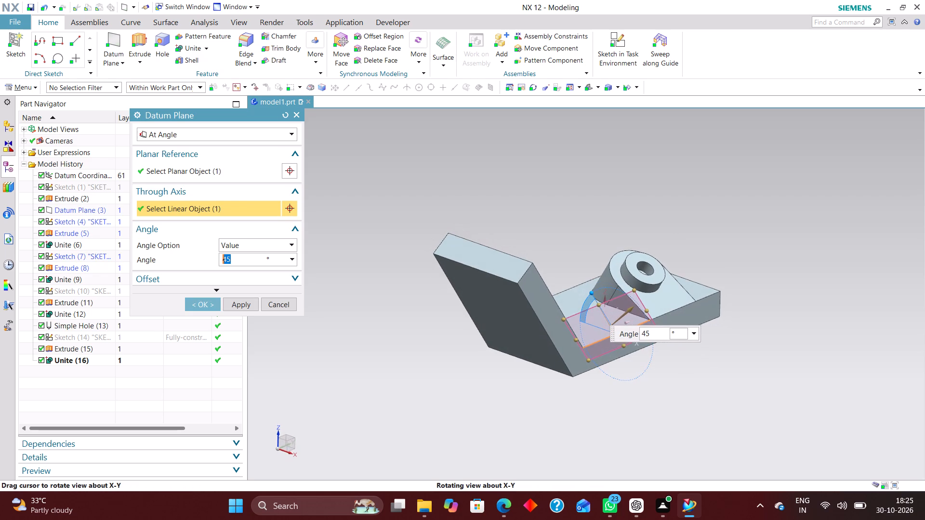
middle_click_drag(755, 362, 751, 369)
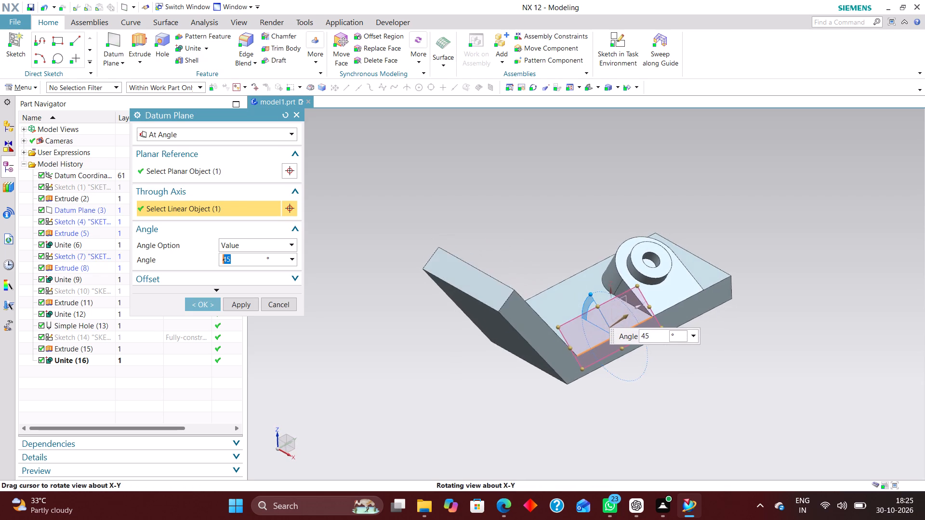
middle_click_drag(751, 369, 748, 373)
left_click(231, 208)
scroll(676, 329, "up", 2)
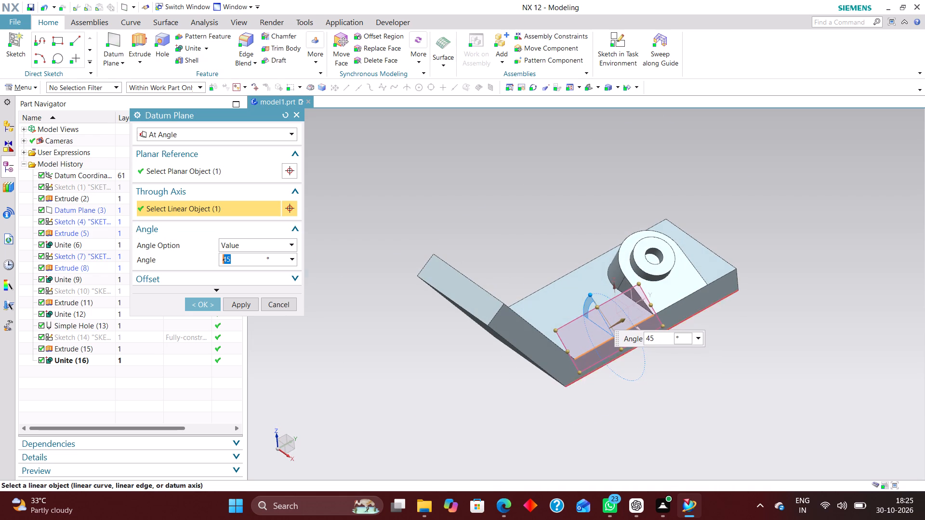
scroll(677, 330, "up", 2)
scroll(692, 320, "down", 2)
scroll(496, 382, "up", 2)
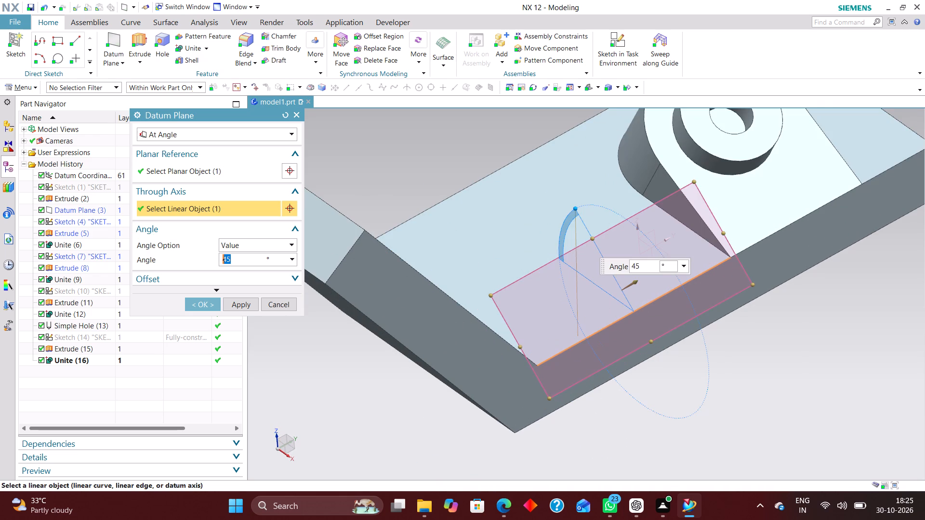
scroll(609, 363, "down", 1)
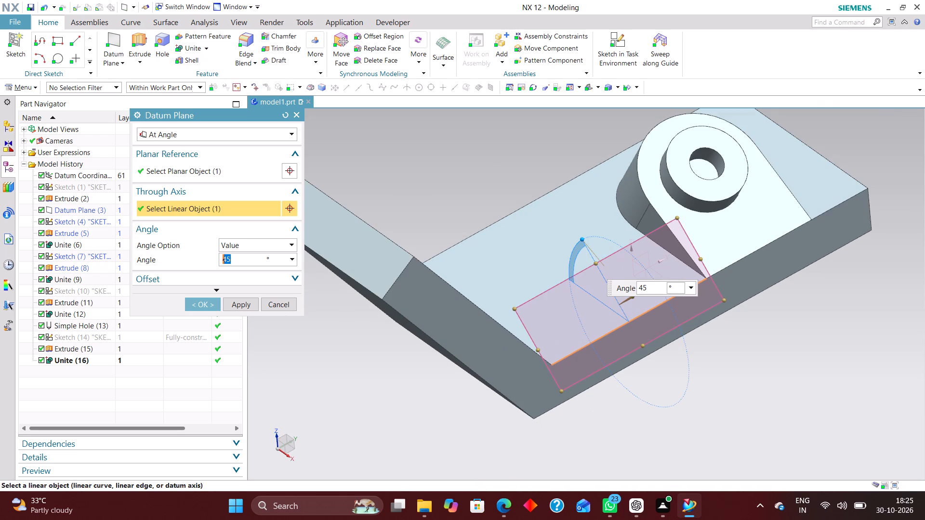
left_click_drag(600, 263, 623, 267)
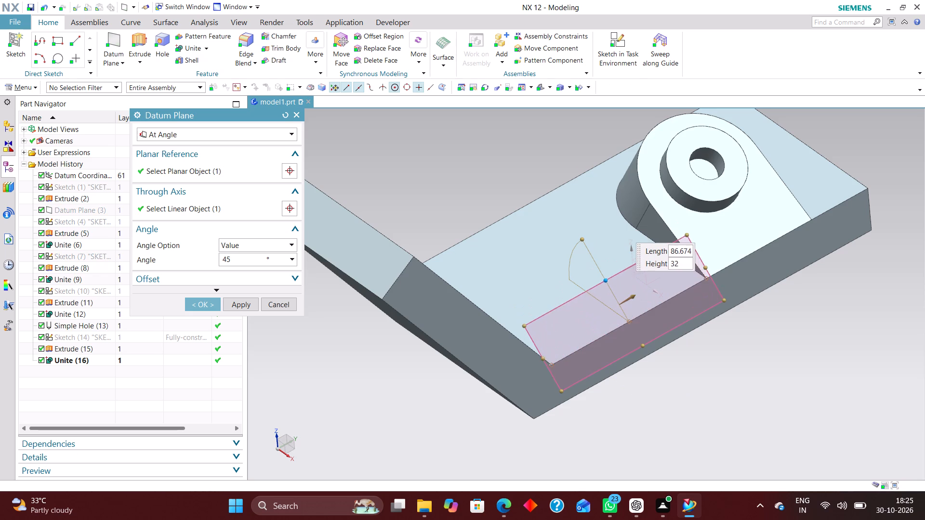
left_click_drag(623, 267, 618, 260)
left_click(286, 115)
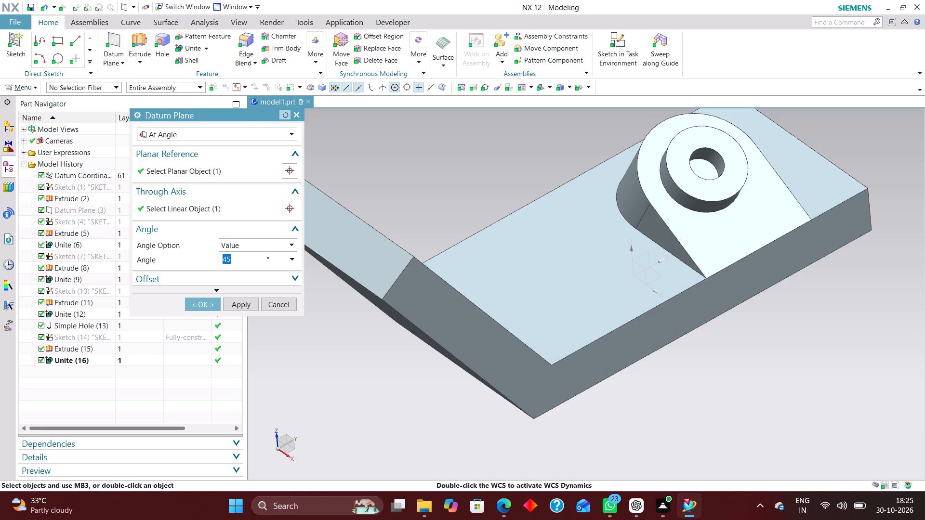
Define an At Angle datum plane from the XZ datum plane through the boss support's straight edge on the base plate's top face.
left_click(259, 133)
left_click(201, 169)
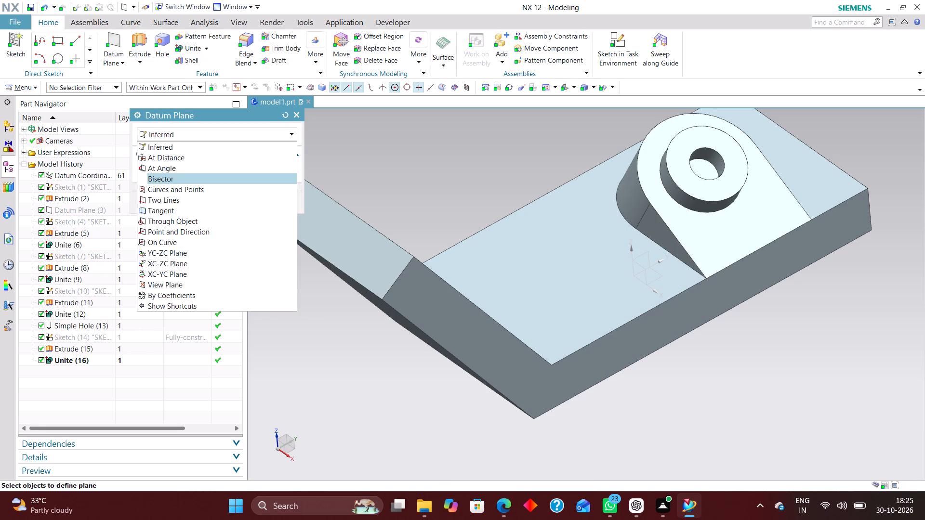
scroll(640, 286, "up", 2)
left_click(640, 264)
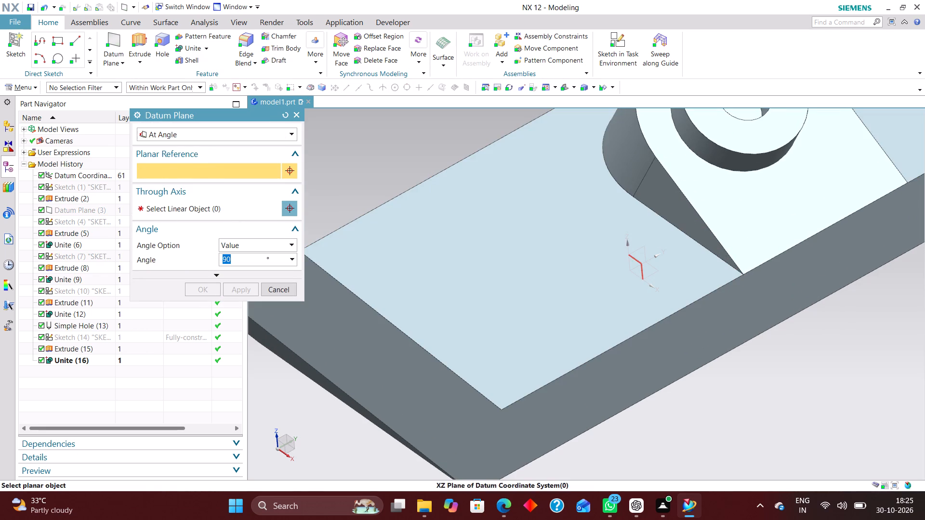
left_click(647, 328)
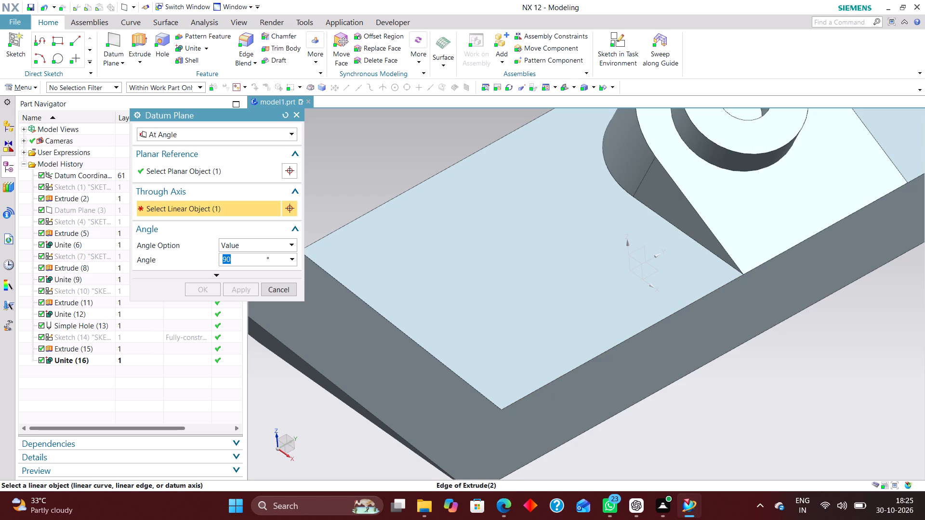
scroll(695, 340, "down", 2)
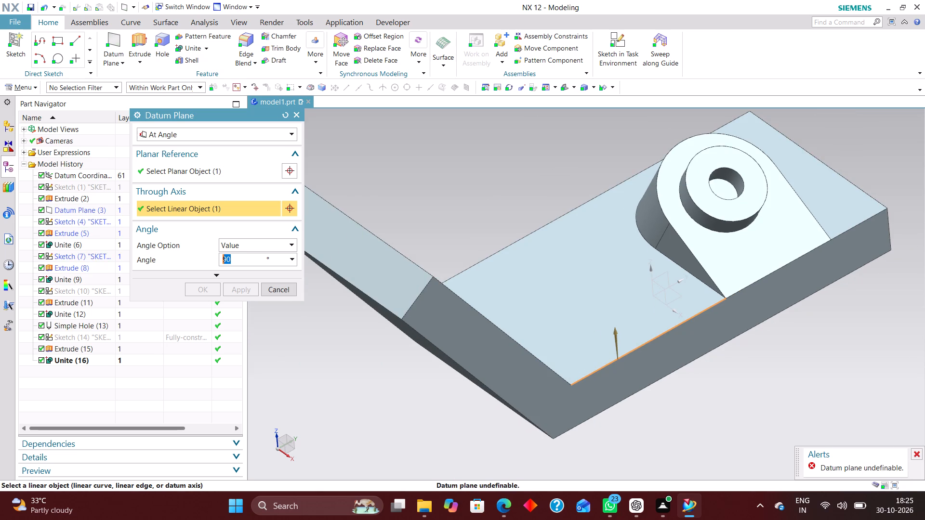
left_click(705, 281)
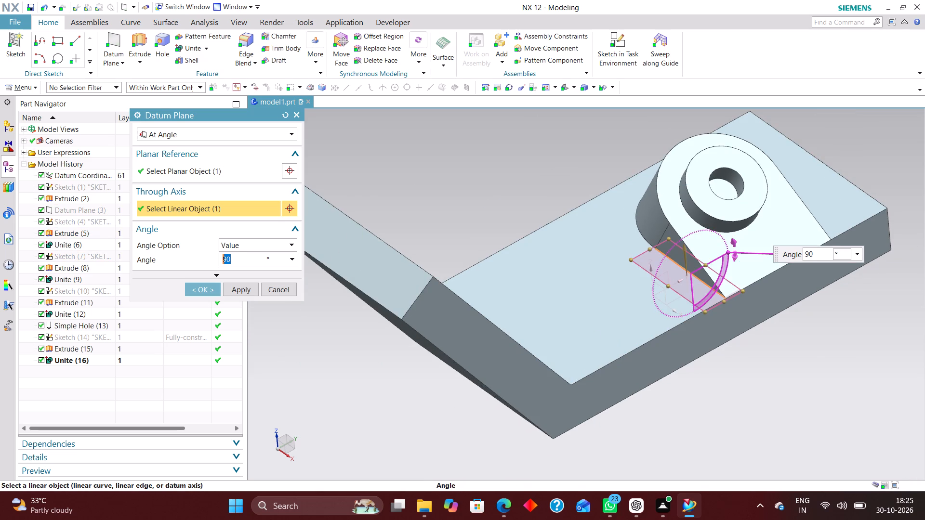
Set the datum plane's angle to -55°.
left_click_drag(728, 251, 729, 215)
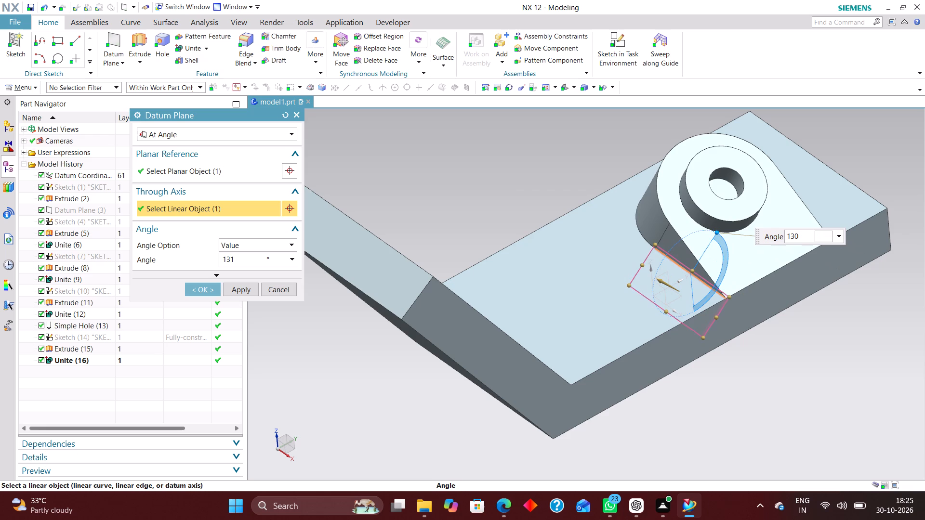
left_click_drag(729, 215, 740, 202)
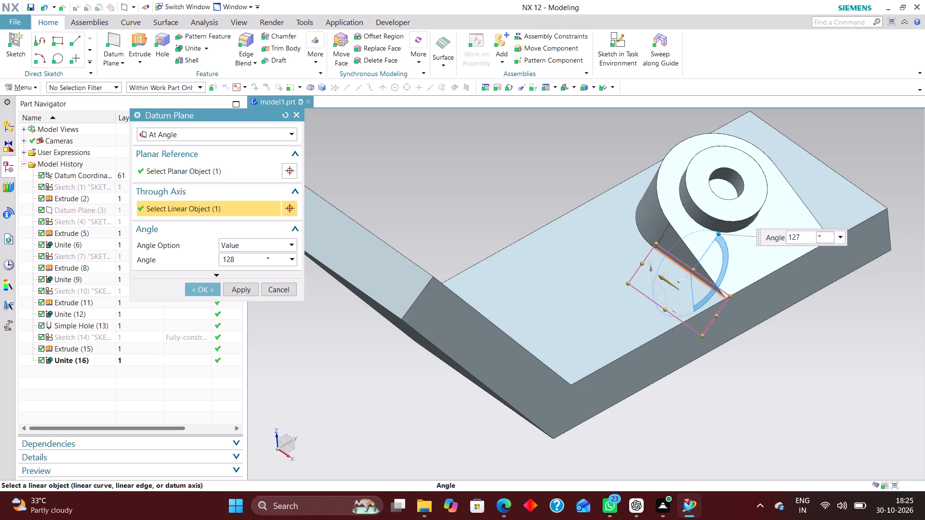
left_click_drag(740, 202, 740, 202)
left_click_drag(740, 202, 644, 288)
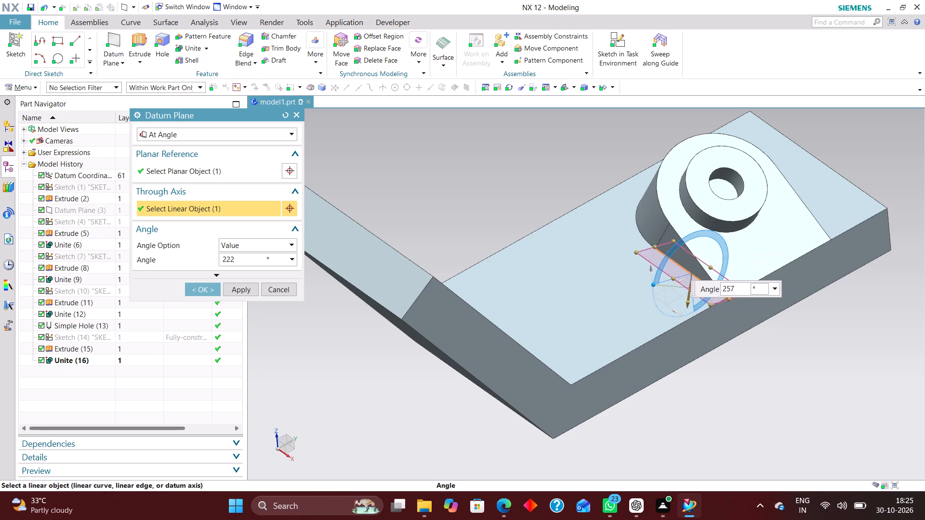
left_click_drag(644, 288, 666, 346)
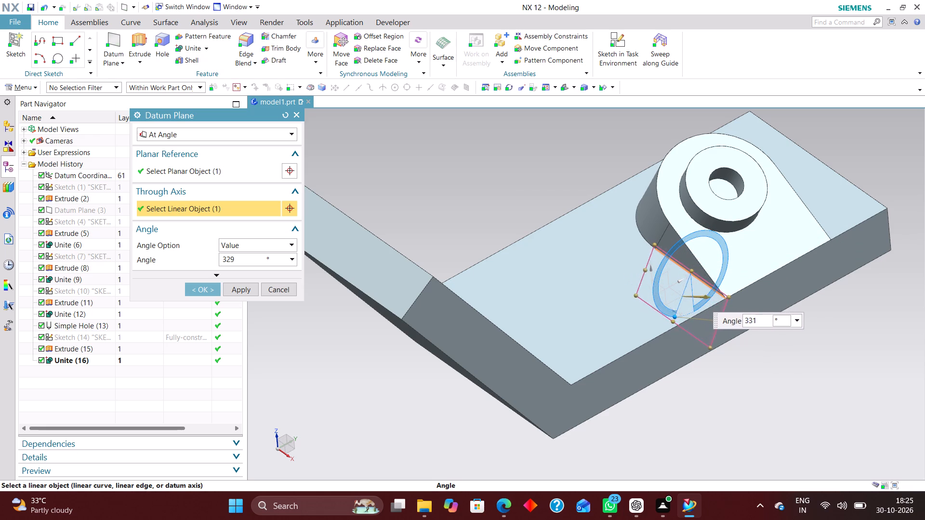
left_click_drag(666, 346, 721, 272)
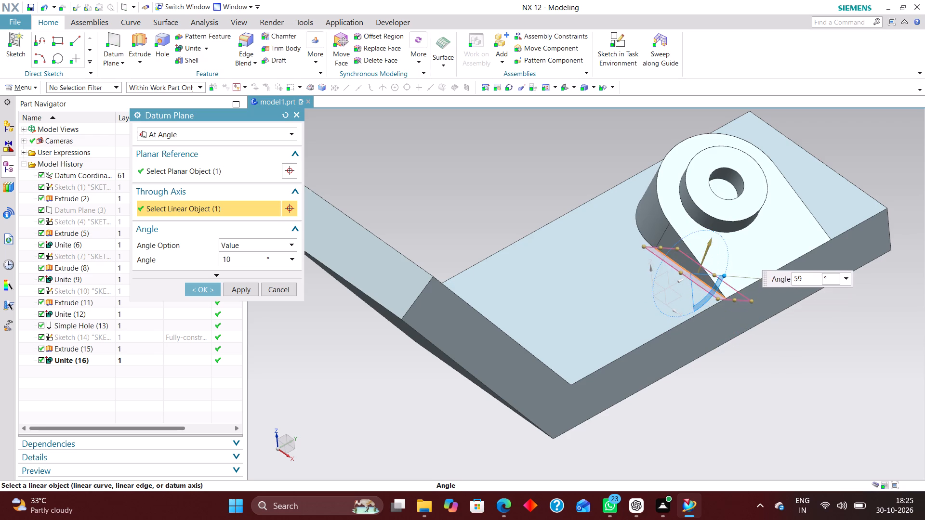
left_click_drag(721, 272, 724, 264)
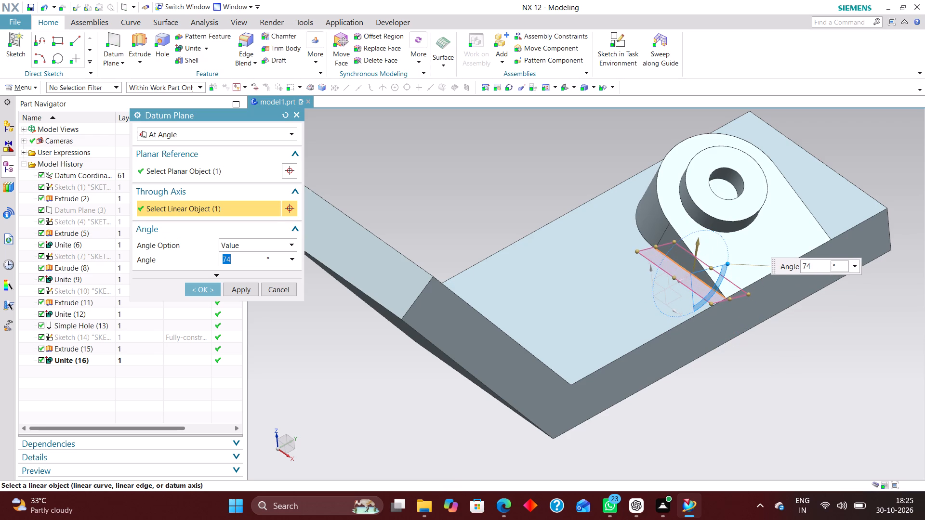
type("-55")
key("Return")
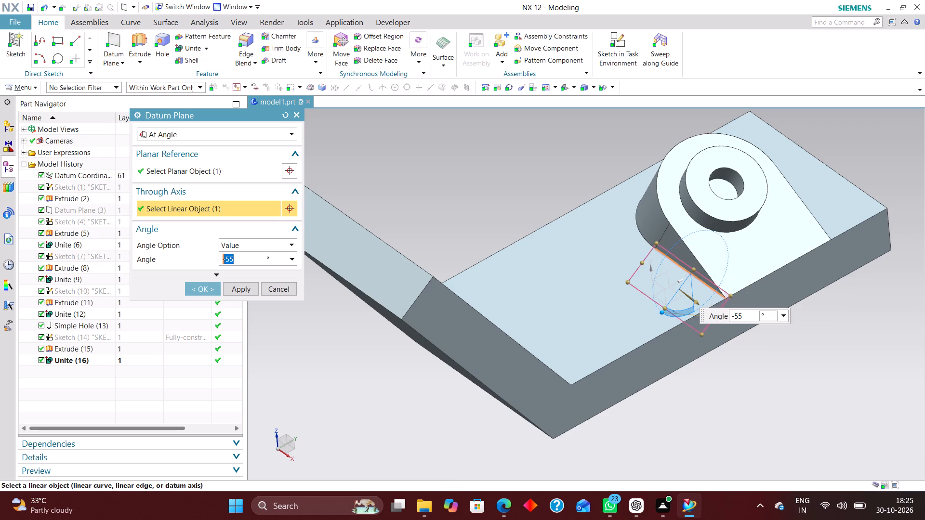
Enlarge the -55° datum plane to about 217 mm long and 121 mm high, extending past both sides of the base plate, and create it.
scroll(668, 305, "down", 1)
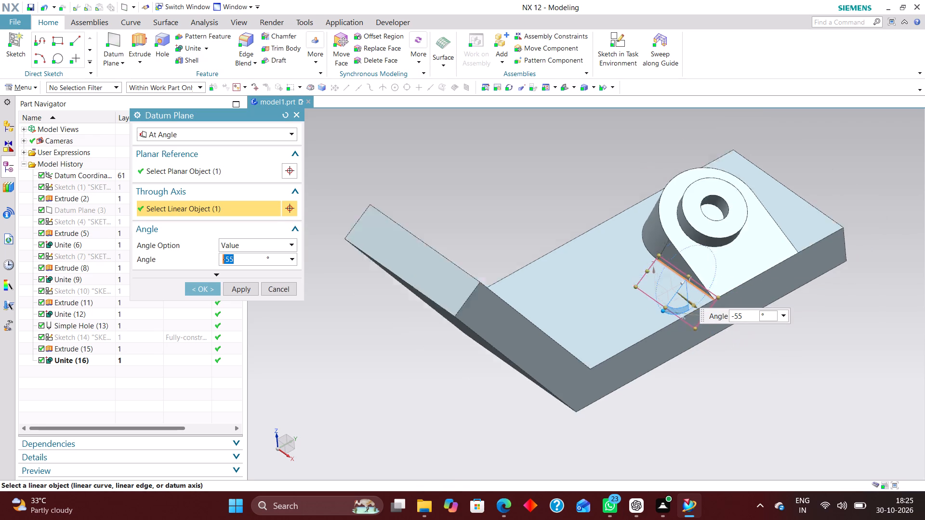
scroll(667, 306, "down", 2)
scroll(683, 314, "up", 5)
left_click_drag(677, 247, 753, 128)
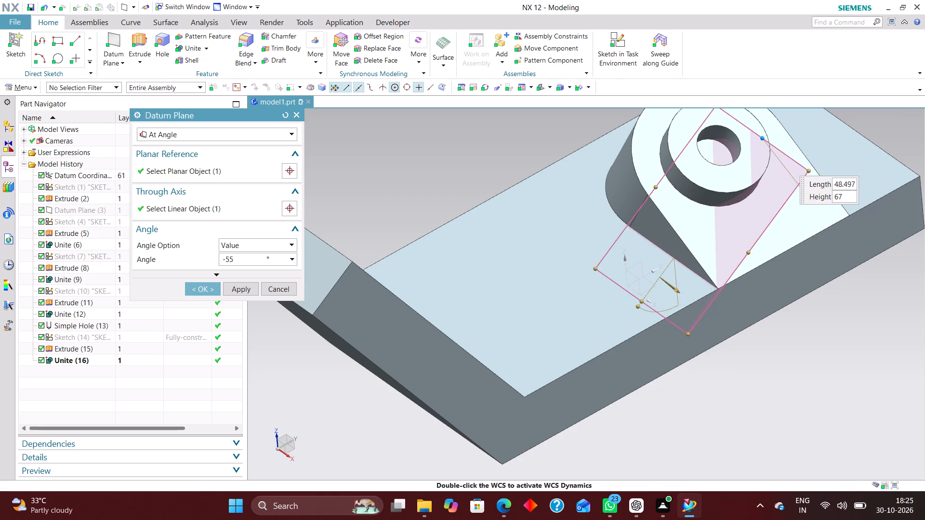
left_click_drag(639, 301, 510, 411)
scroll(625, 292, "down", 4)
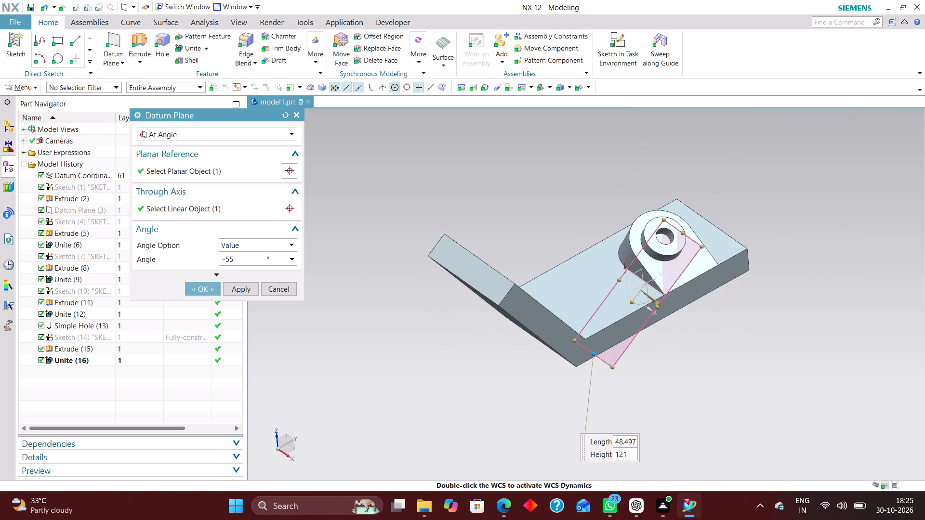
middle_click_drag(679, 338, 715, 355)
scroll(725, 357, "up", 1)
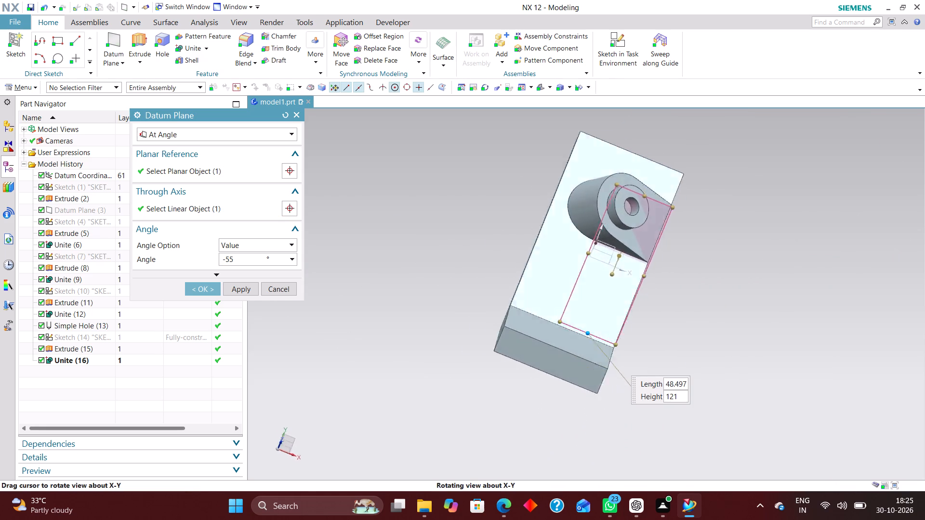
middle_click_drag(715, 355, 714, 344)
left_click_drag(594, 268, 485, 220)
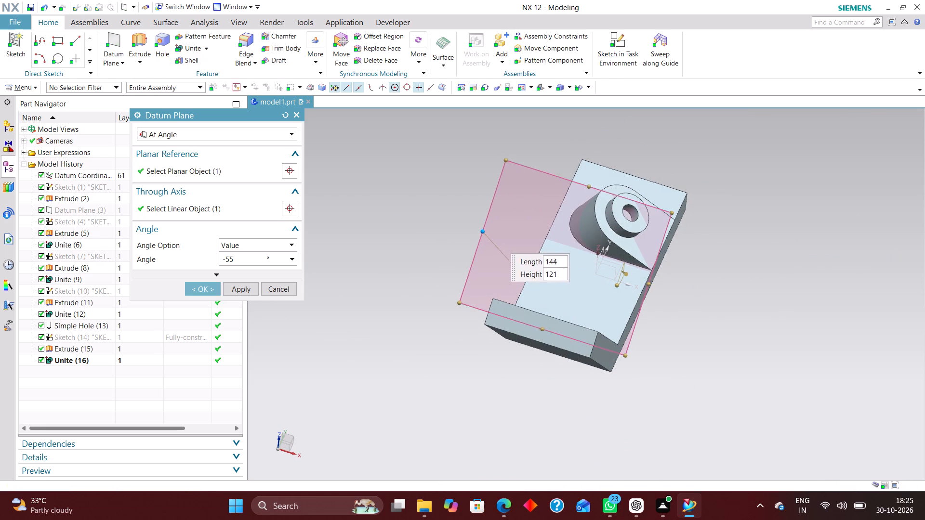
left_click_drag(485, 220, 483, 219)
left_click_drag(651, 284, 697, 310)
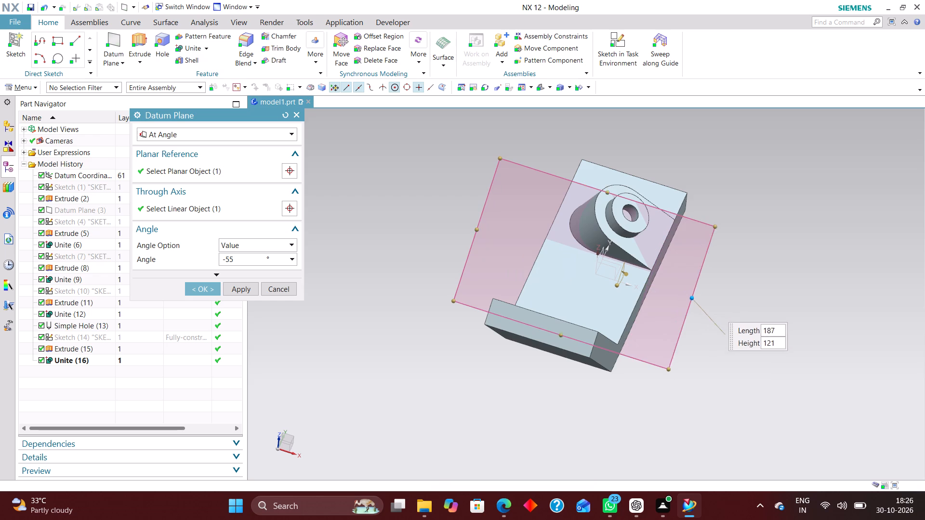
left_click_drag(697, 310, 727, 329)
middle_click_drag(783, 361, 735, 325)
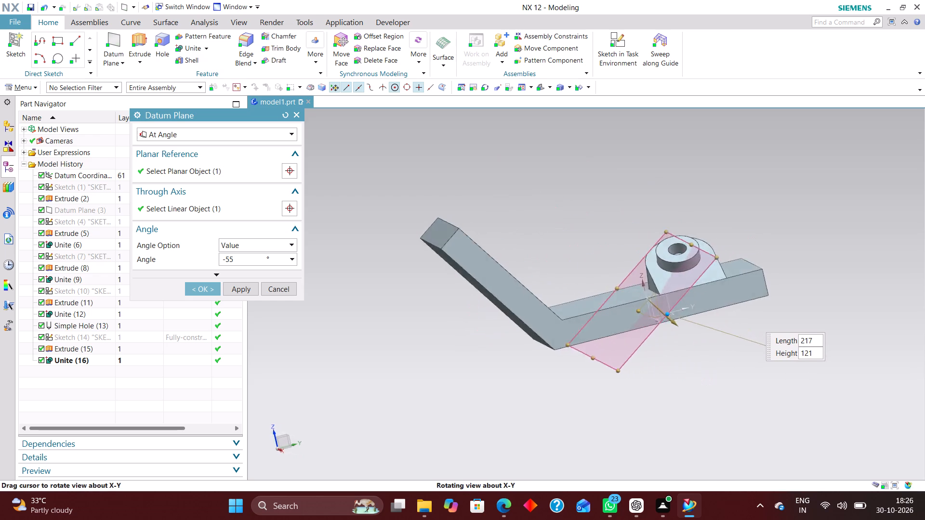
middle_click_drag(735, 325, 739, 347)
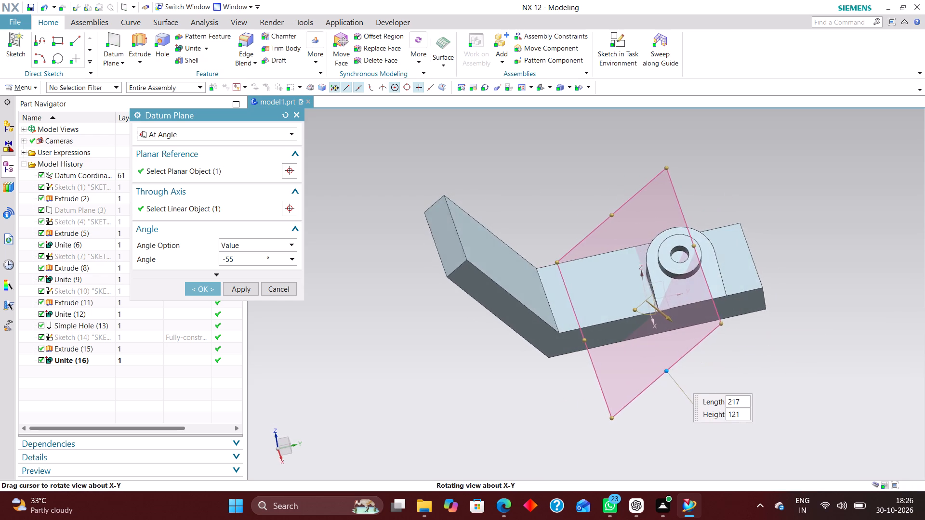
middle_click_drag(739, 347, 740, 347)
left_click(201, 288)
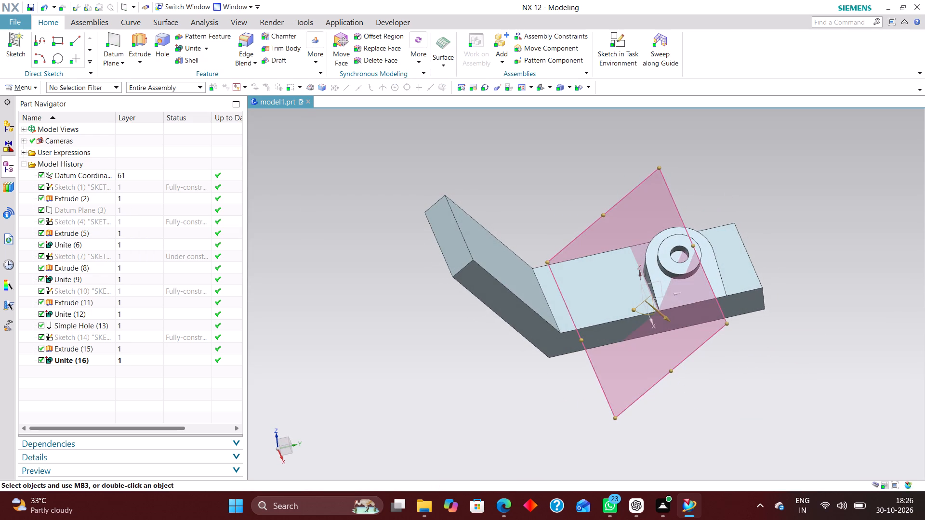
Start a task-environment sketch on the new angled datum plane through the boss support's edge.
scroll(796, 343, "down", 3)
scroll(767, 364, "up", 2)
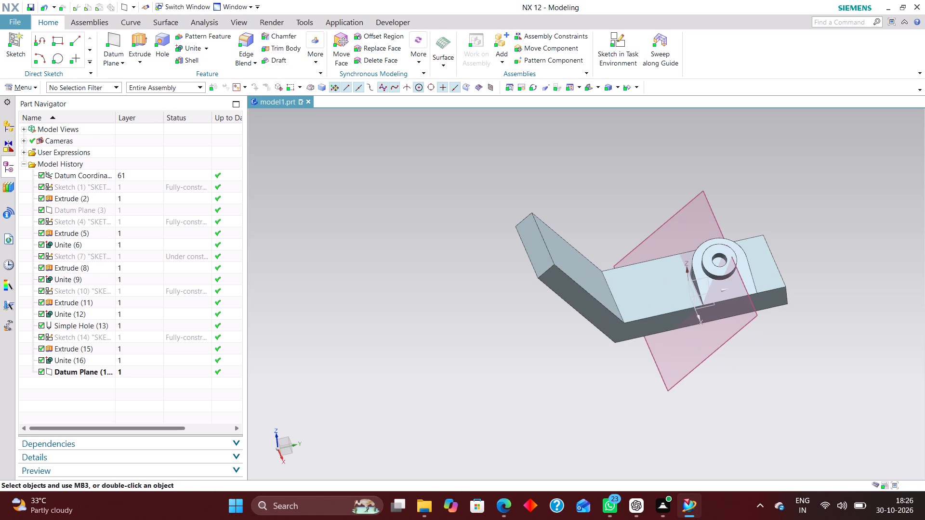
left_click(589, 89)
scroll(815, 249, "down", 2)
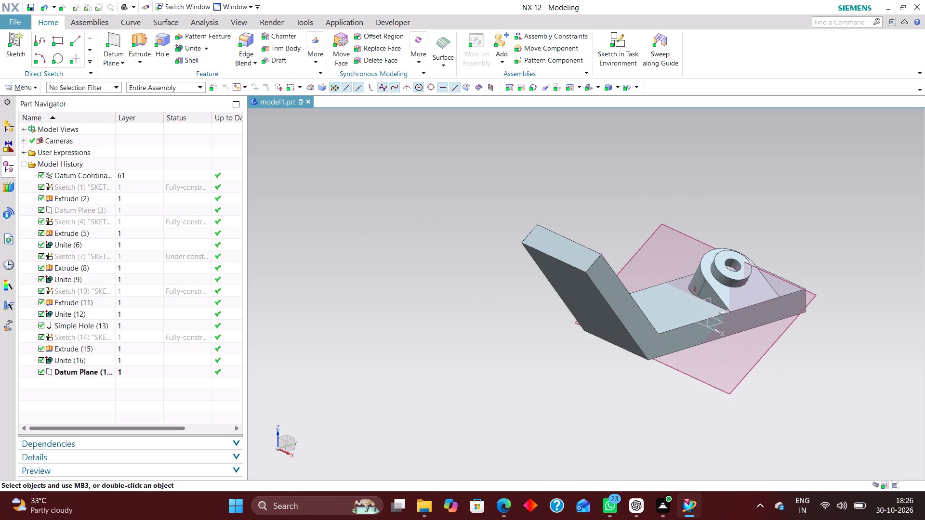
left_click(624, 33)
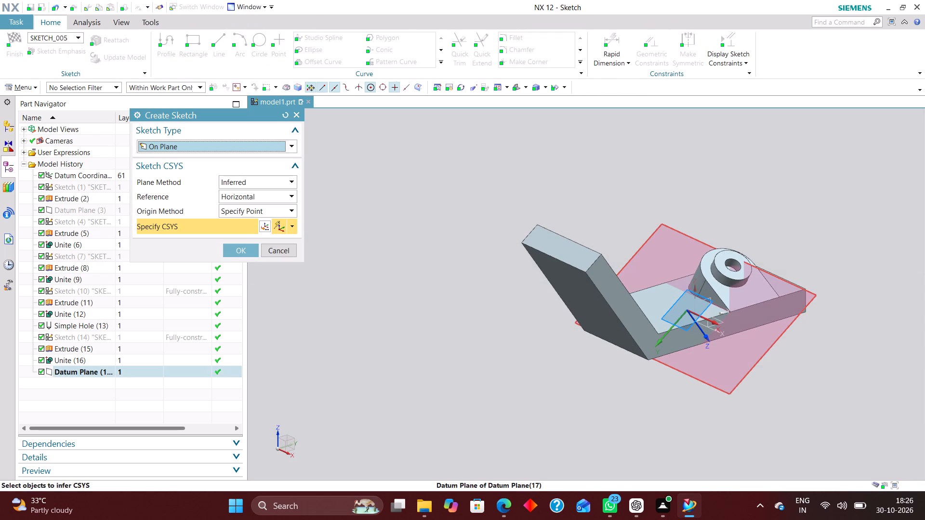
left_click(739, 381)
left_click(239, 254)
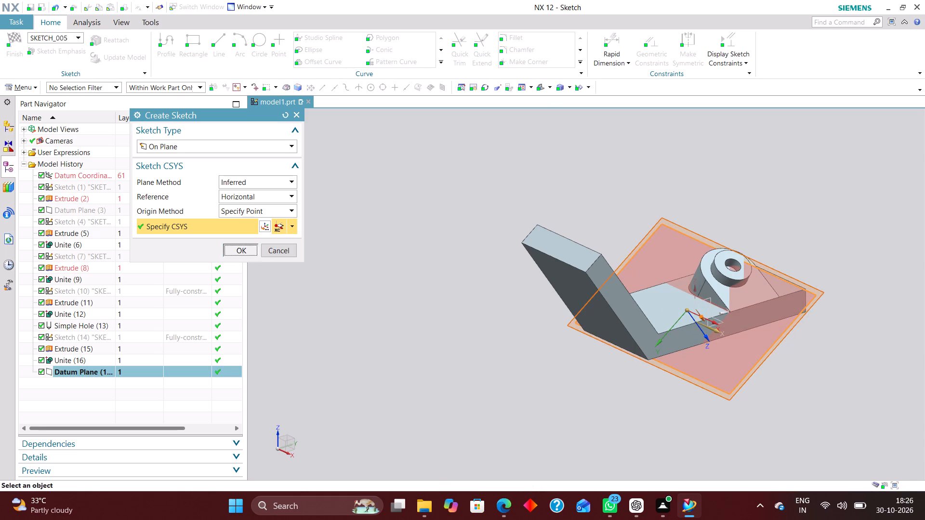
Sketch a freehand circle centred near the base plate's mid-width, between the boss support and the inclined arm.
middle_click_drag(700, 405, 774, 347)
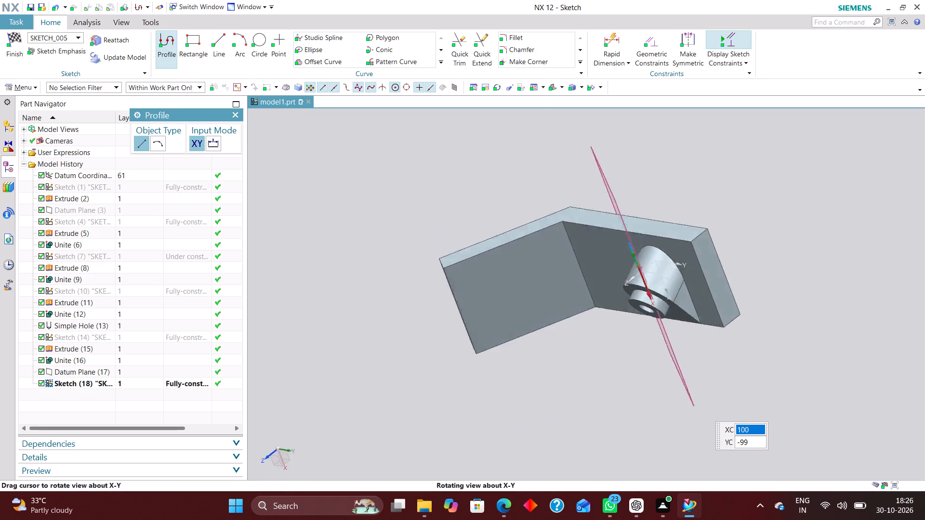
middle_click_drag(774, 347, 804, 298)
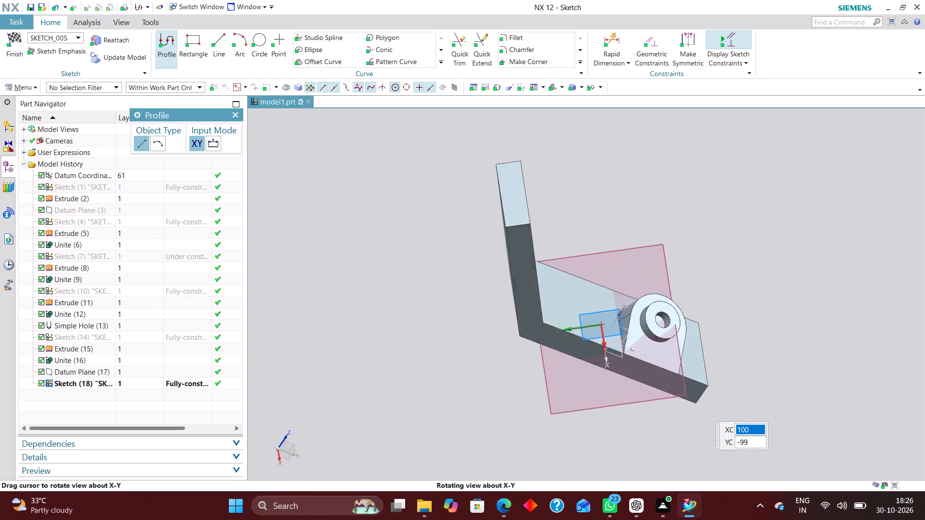
middle_click_drag(804, 298, 798, 293)
right_click_drag(807, 292, 693, 282)
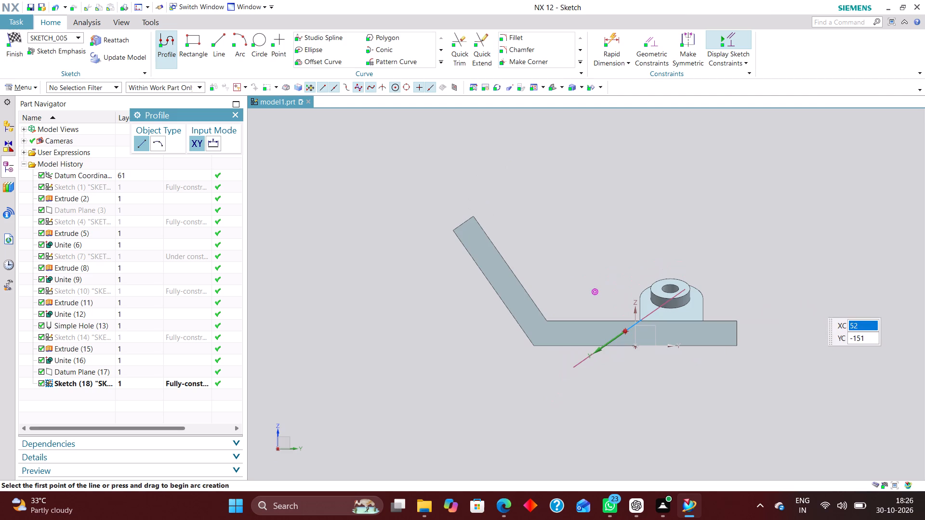
middle_click_drag(783, 309, 859, 347)
scroll(859, 347, "up", 1)
right_click_drag(838, 273, 709, 257)
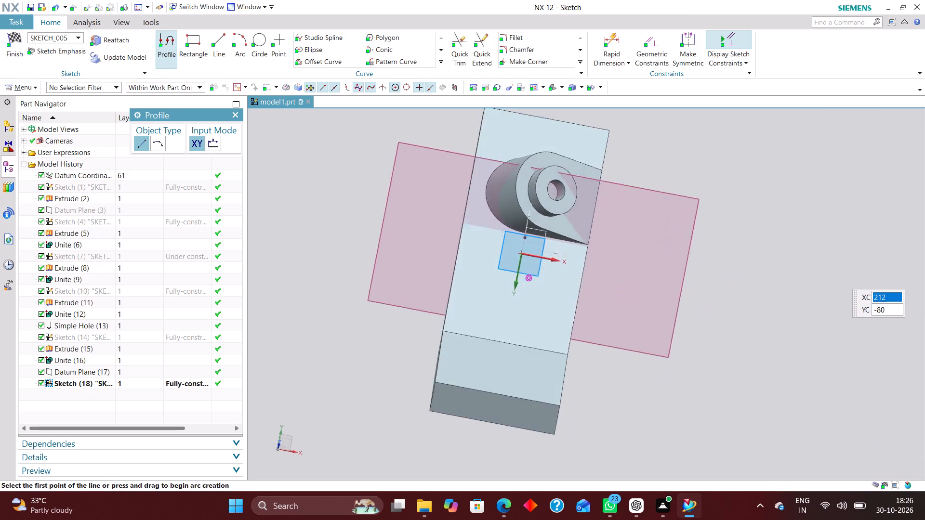
scroll(745, 238, "down", 2)
scroll(667, 357, "up", 1)
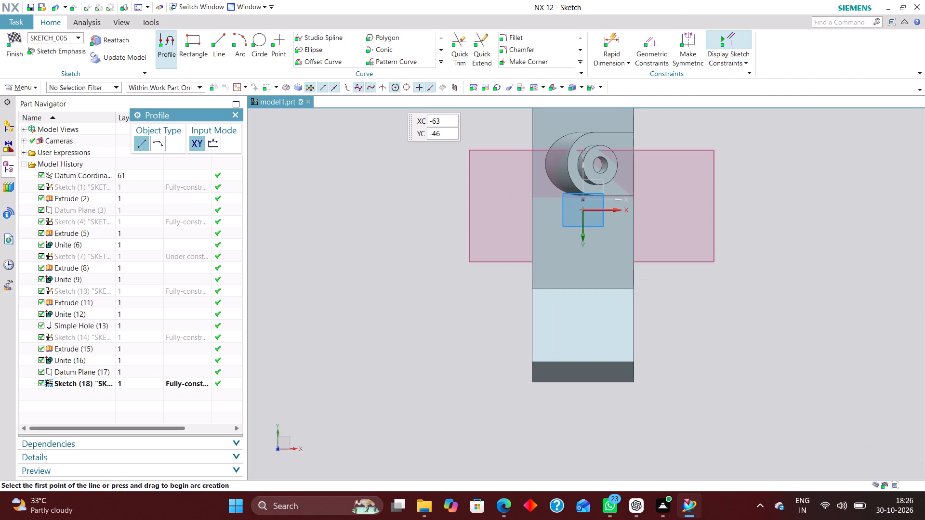
left_click(261, 35)
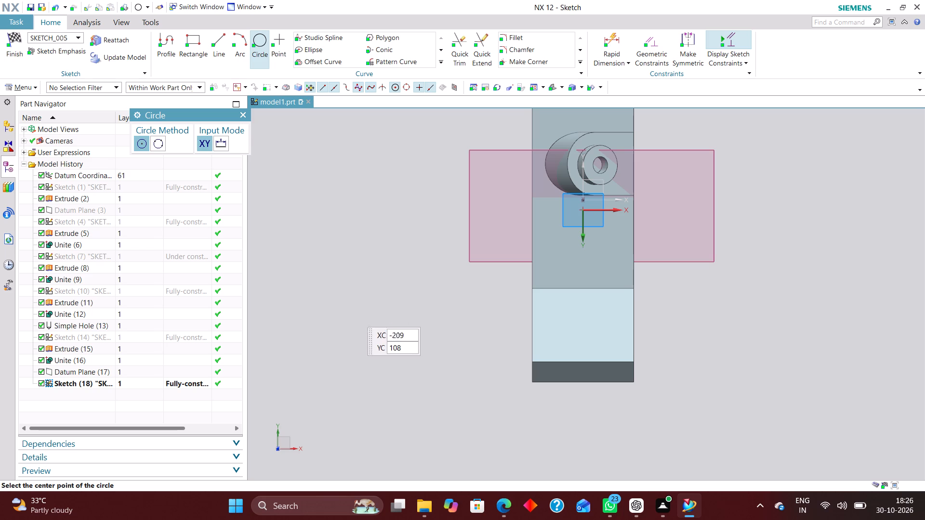
left_click(585, 260)
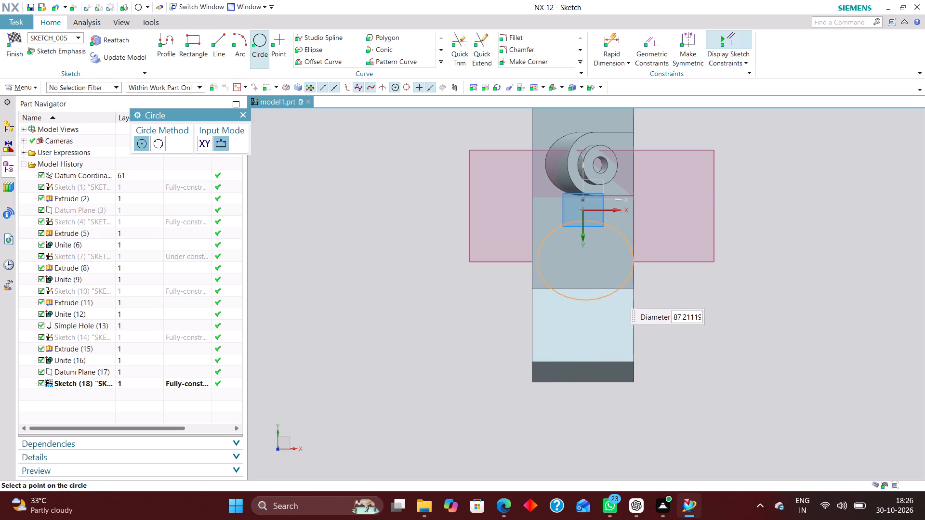
left_click(621, 301)
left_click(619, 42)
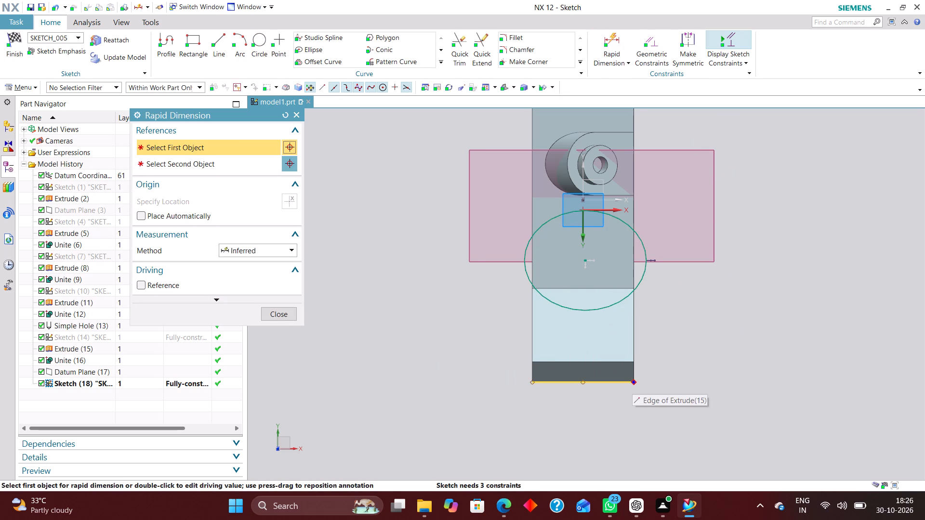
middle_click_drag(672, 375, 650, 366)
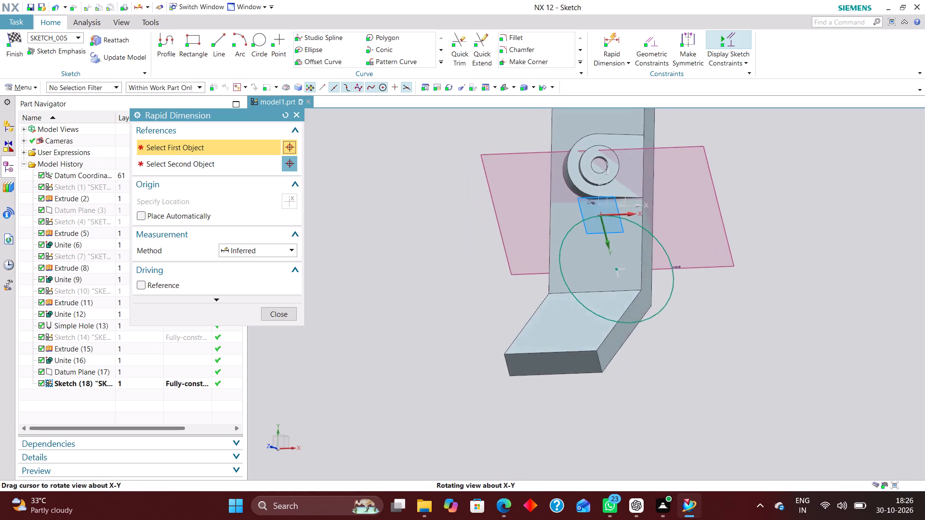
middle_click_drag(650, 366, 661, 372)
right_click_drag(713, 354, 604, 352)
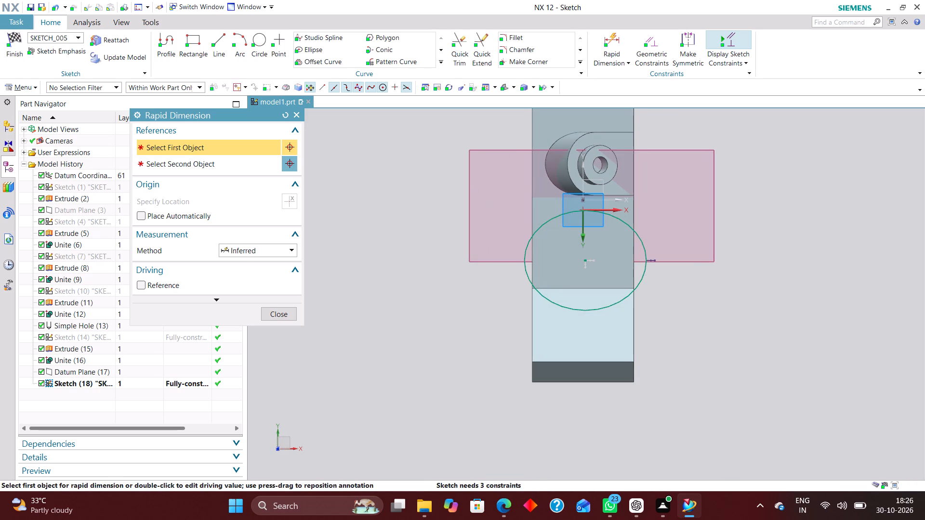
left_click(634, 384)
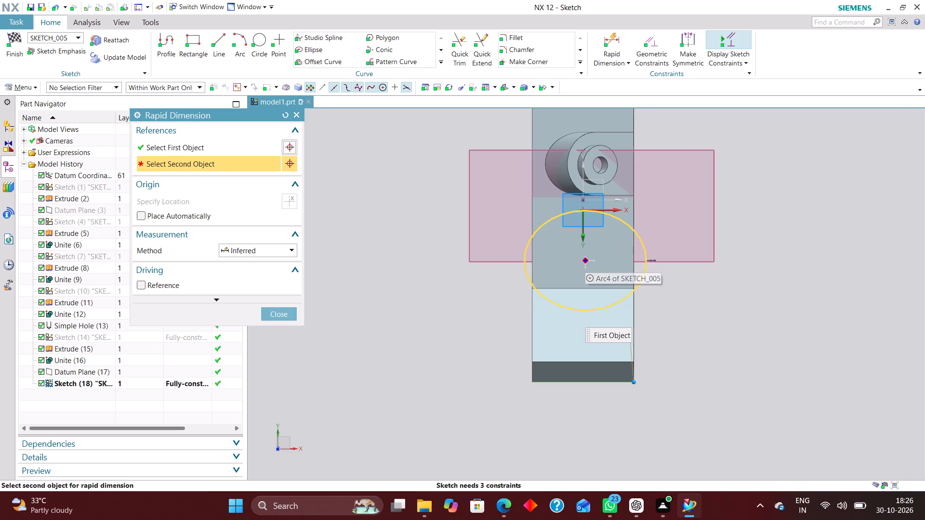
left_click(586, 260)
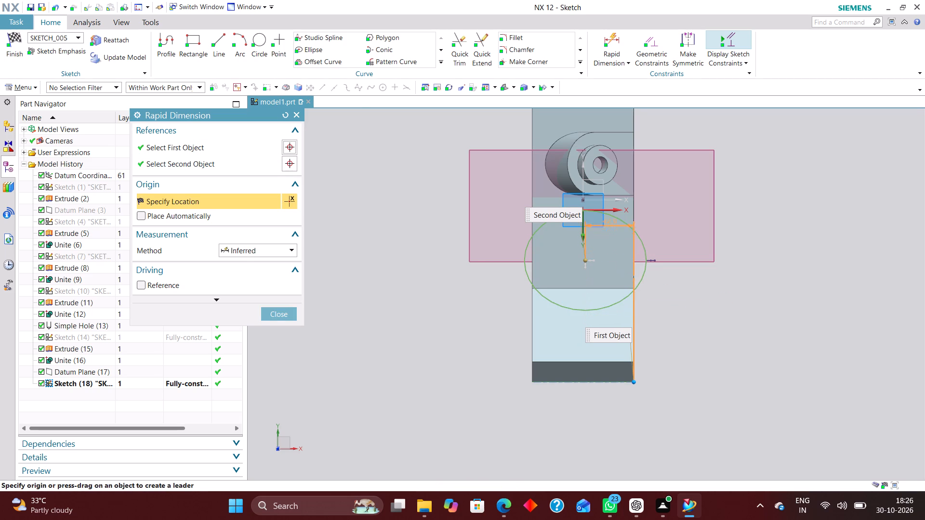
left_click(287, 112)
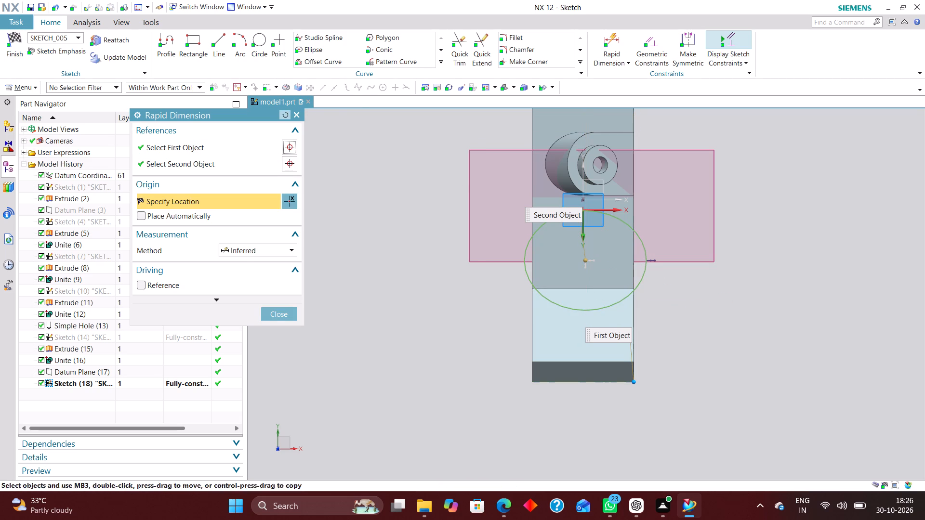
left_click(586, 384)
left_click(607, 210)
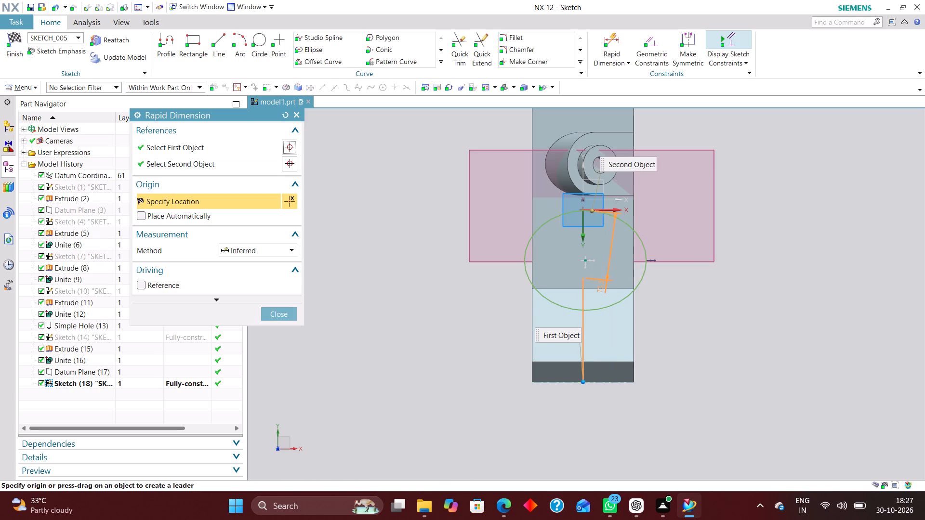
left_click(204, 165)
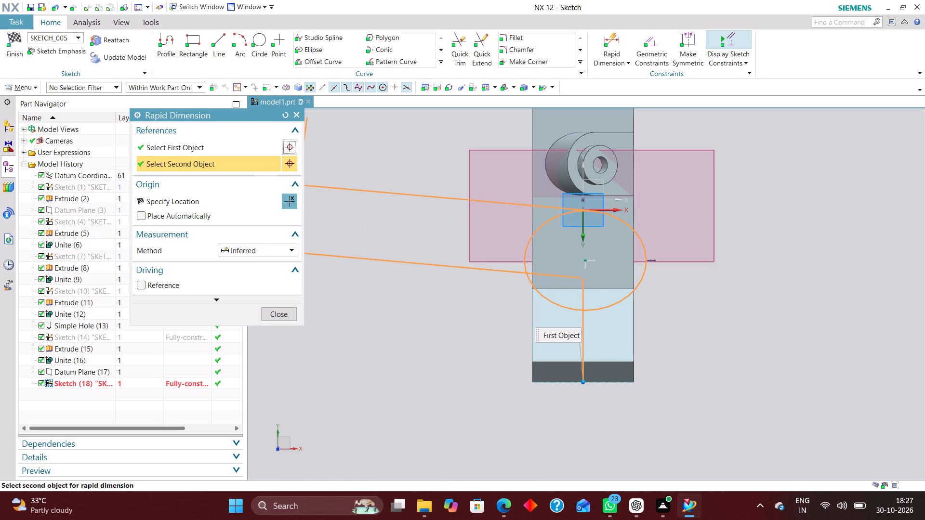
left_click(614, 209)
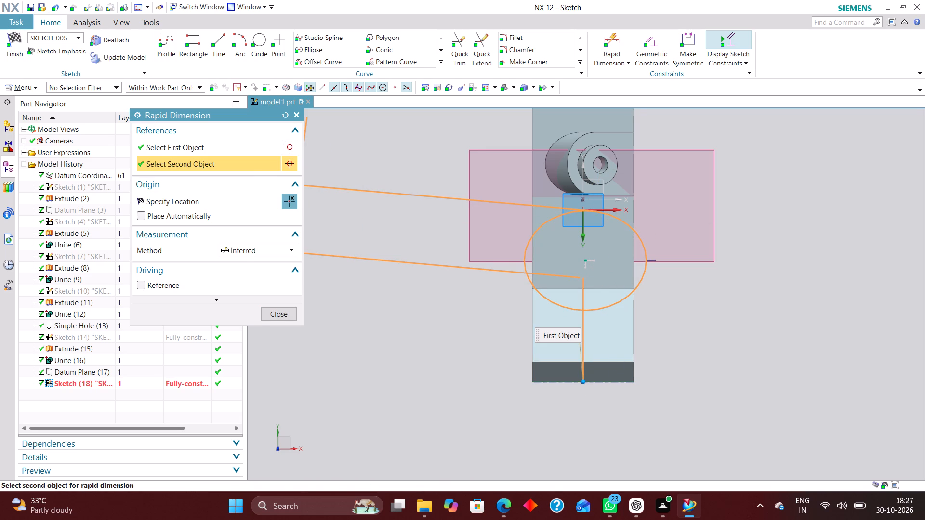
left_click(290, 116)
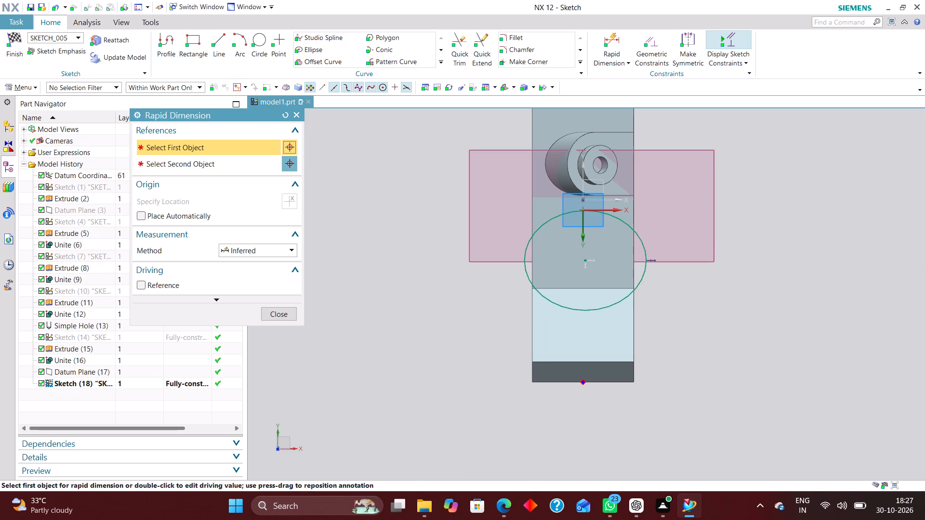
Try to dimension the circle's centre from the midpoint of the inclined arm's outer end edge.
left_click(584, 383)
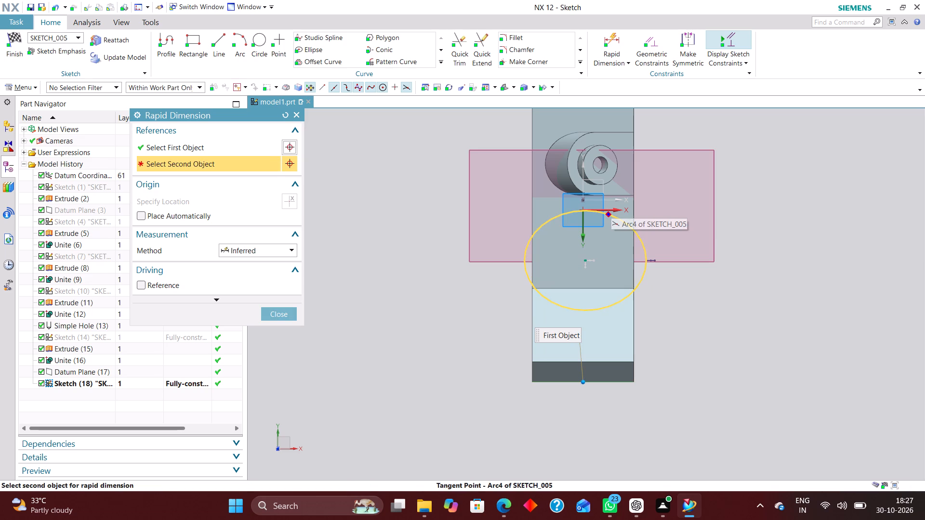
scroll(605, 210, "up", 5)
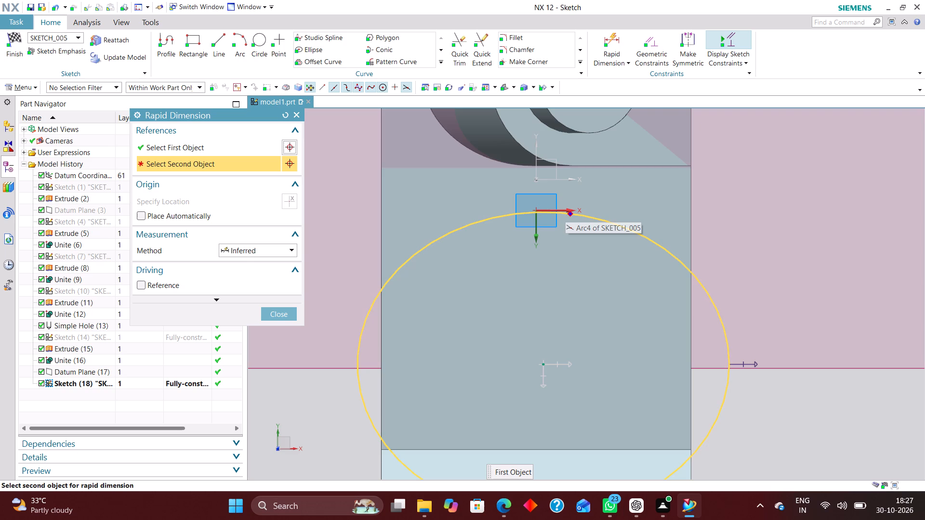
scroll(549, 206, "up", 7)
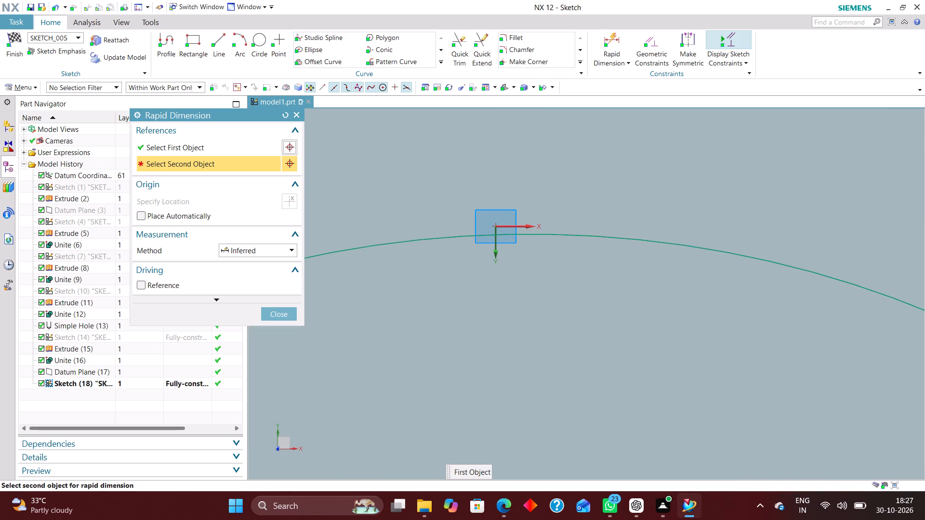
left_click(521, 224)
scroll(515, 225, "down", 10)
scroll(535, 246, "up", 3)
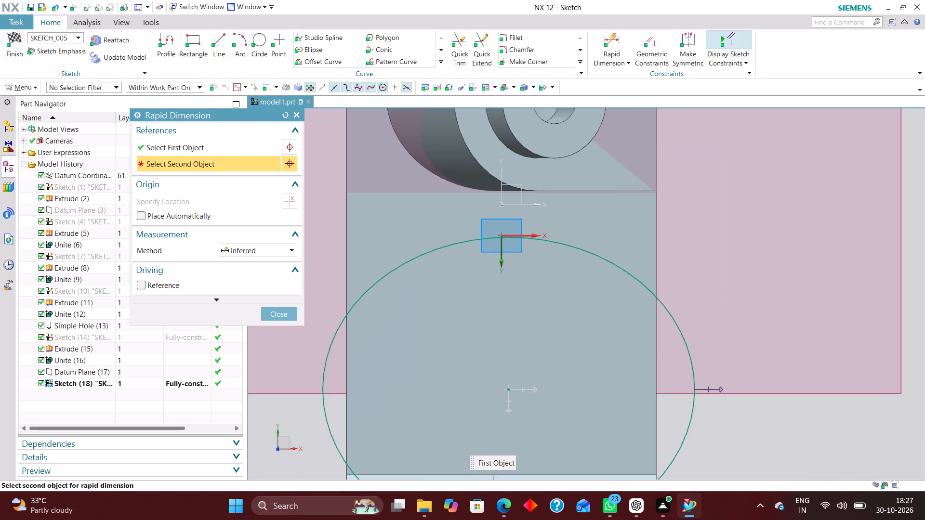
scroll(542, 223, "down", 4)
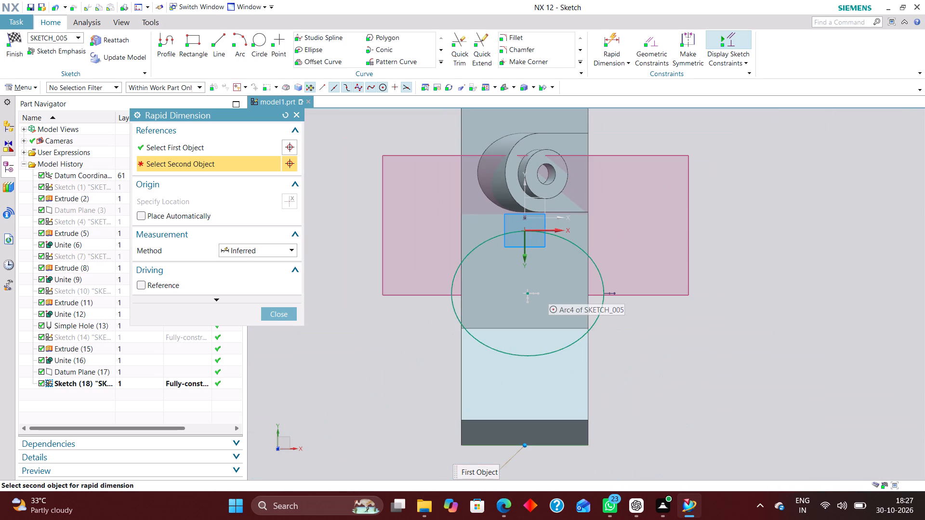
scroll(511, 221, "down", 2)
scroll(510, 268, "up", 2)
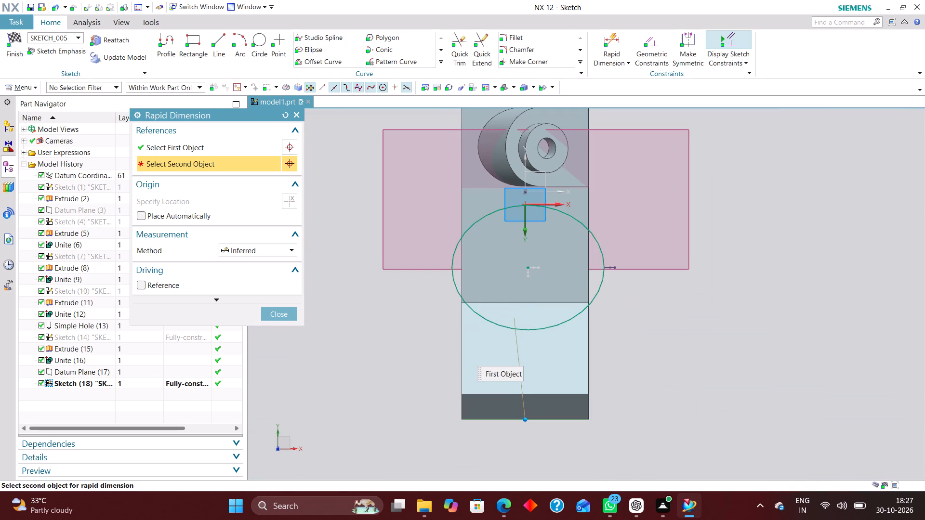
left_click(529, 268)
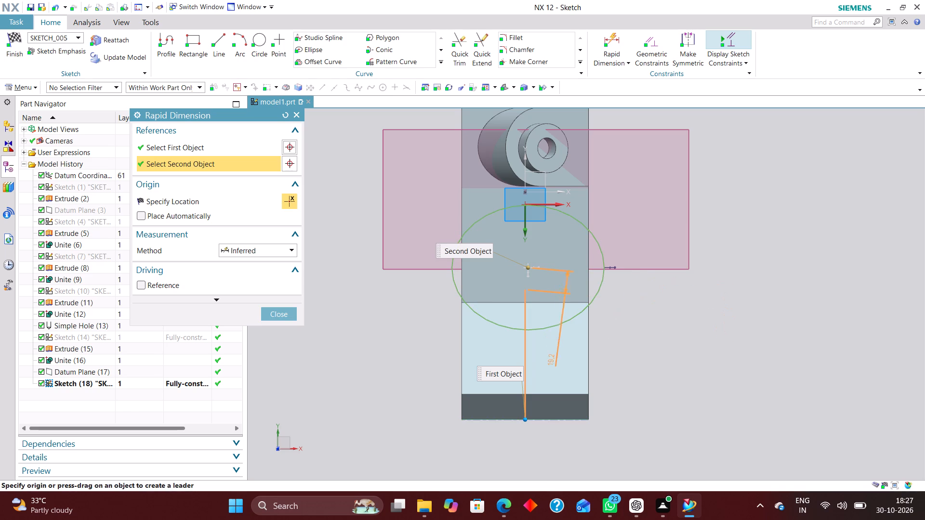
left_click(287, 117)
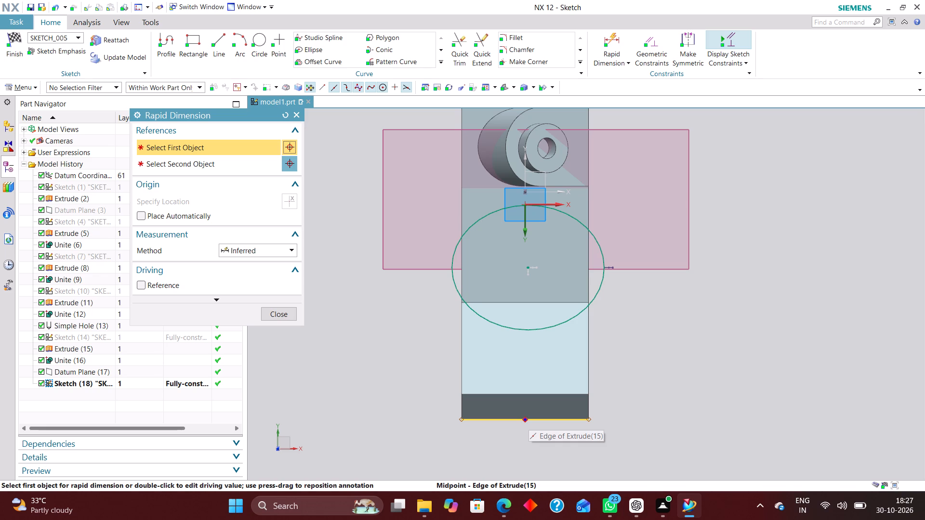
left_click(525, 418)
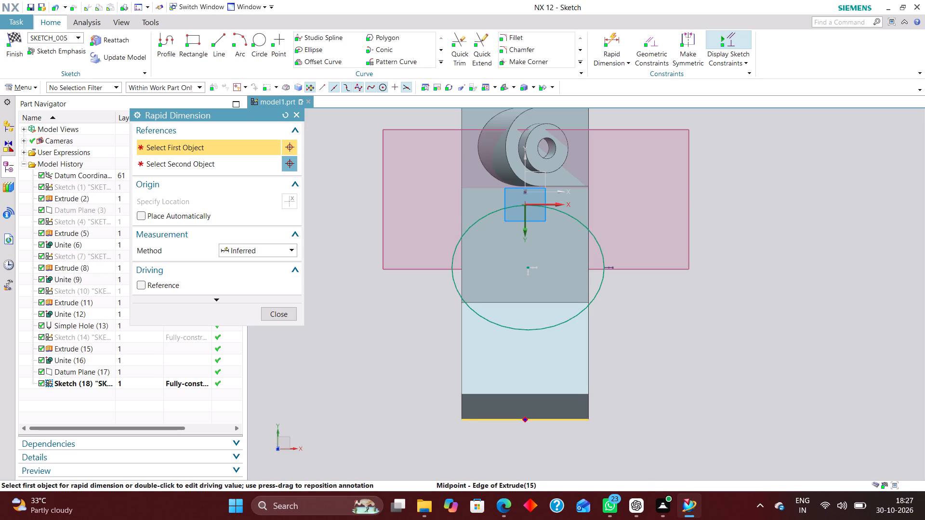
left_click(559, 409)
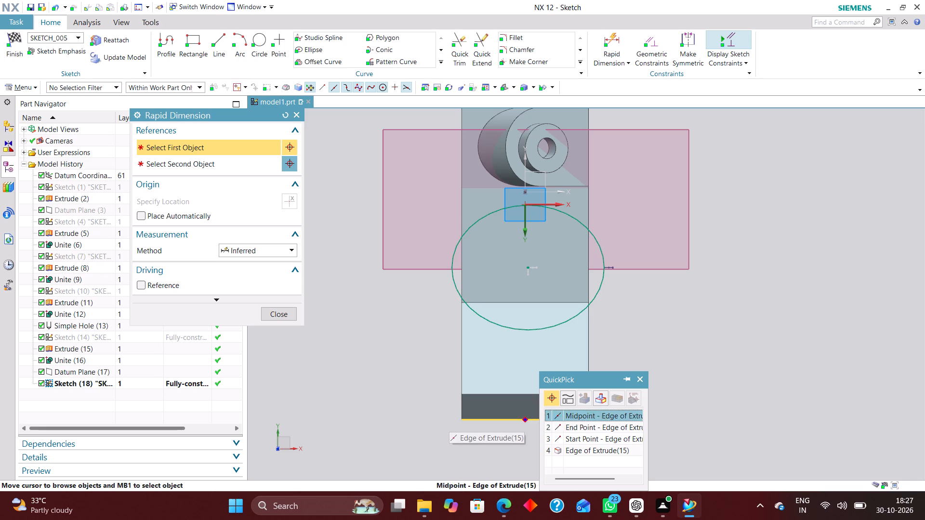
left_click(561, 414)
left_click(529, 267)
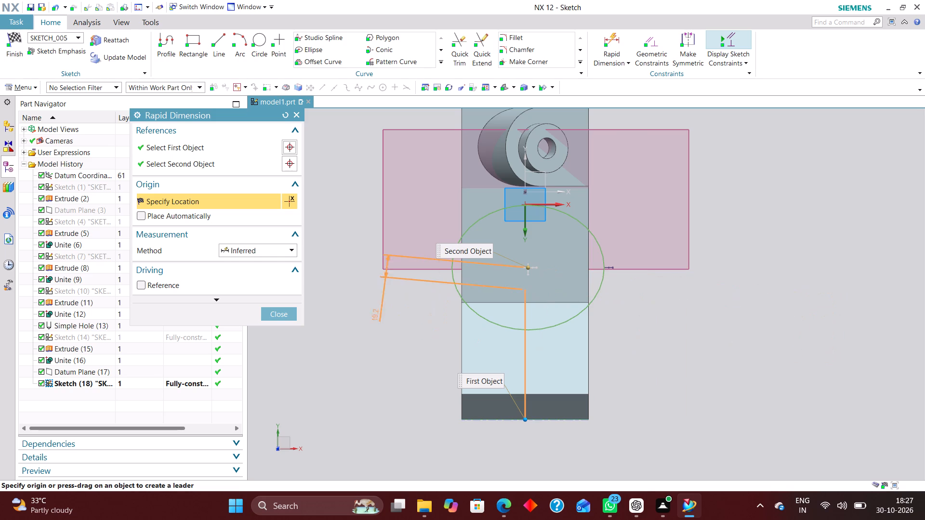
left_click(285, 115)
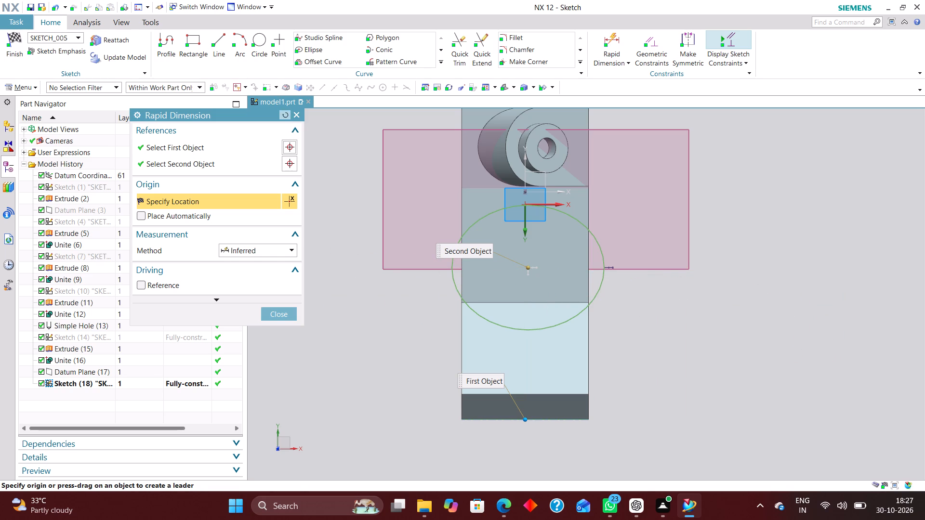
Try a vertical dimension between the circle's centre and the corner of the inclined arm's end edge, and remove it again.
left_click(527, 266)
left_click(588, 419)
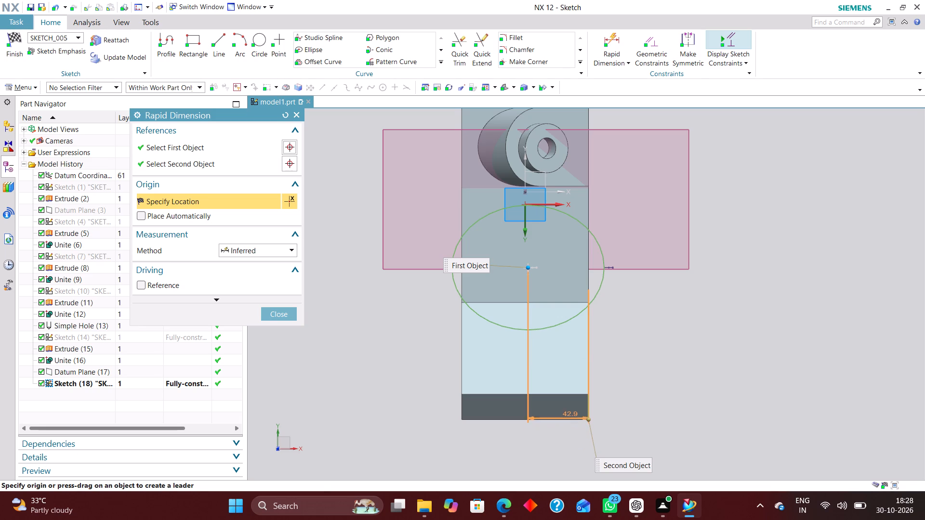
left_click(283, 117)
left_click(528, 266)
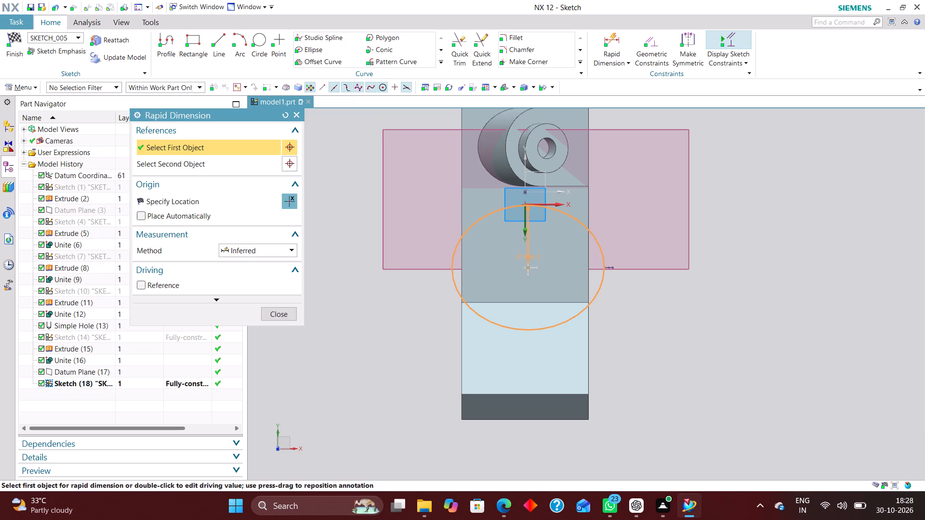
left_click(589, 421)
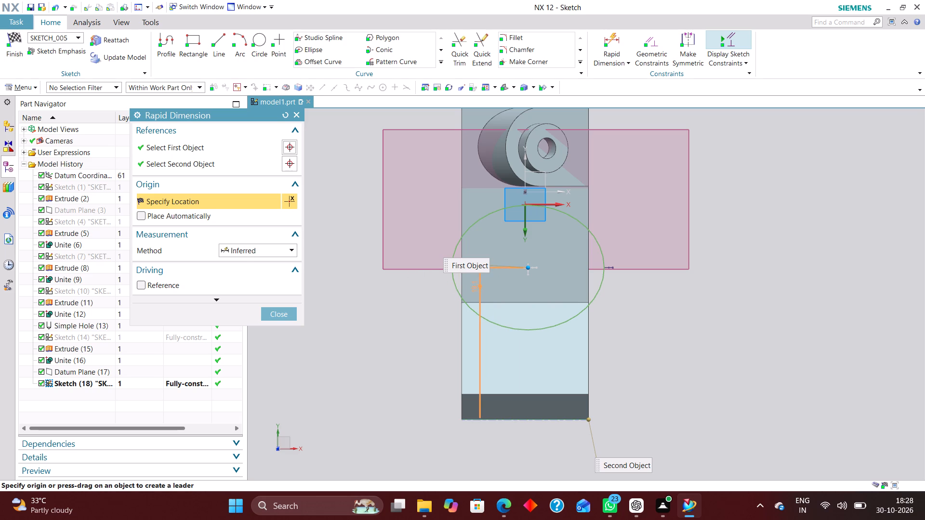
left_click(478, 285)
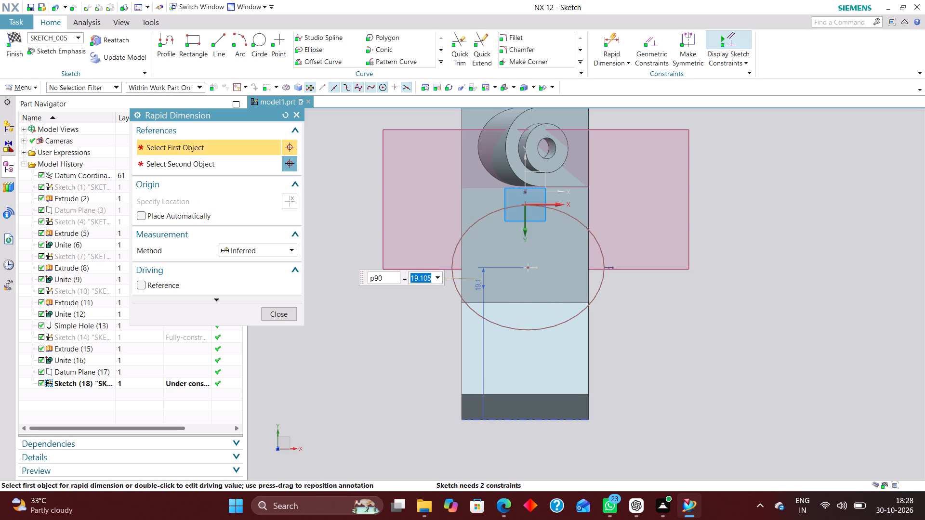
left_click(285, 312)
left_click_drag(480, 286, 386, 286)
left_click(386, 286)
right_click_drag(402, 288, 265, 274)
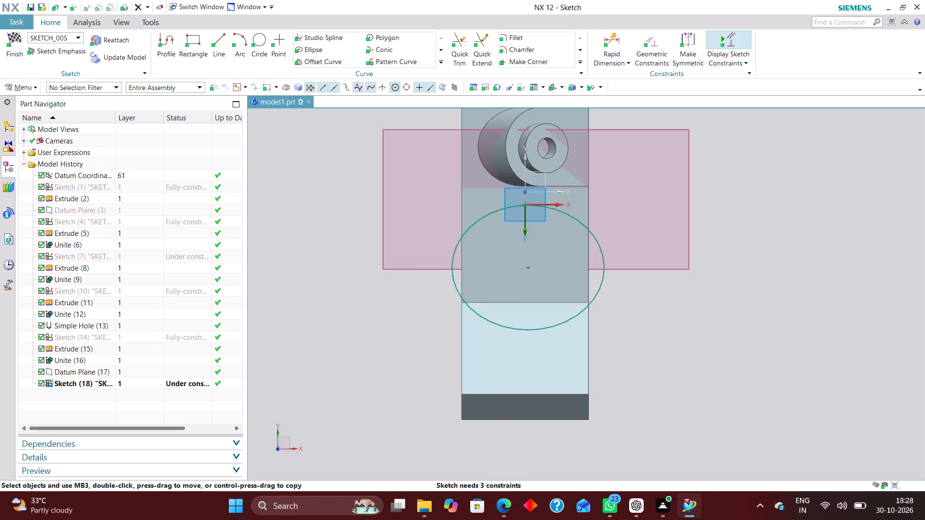
Constrain the circle's centre onto the vertical datum axis with a Point on Curve constraint.
scroll(591, 343, "down", 3)
middle_click_drag(635, 349, 595, 331)
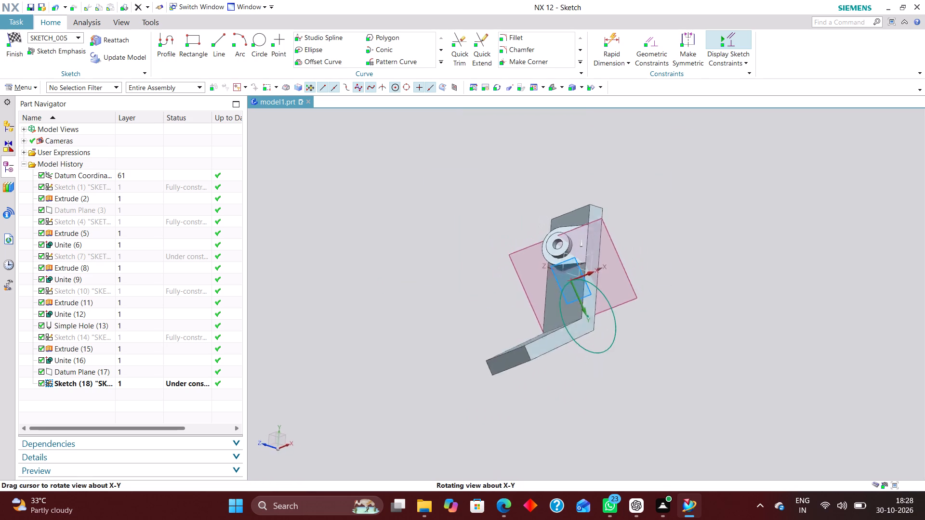
middle_click_drag(595, 331, 596, 300)
middle_click_drag(595, 300, 582, 315)
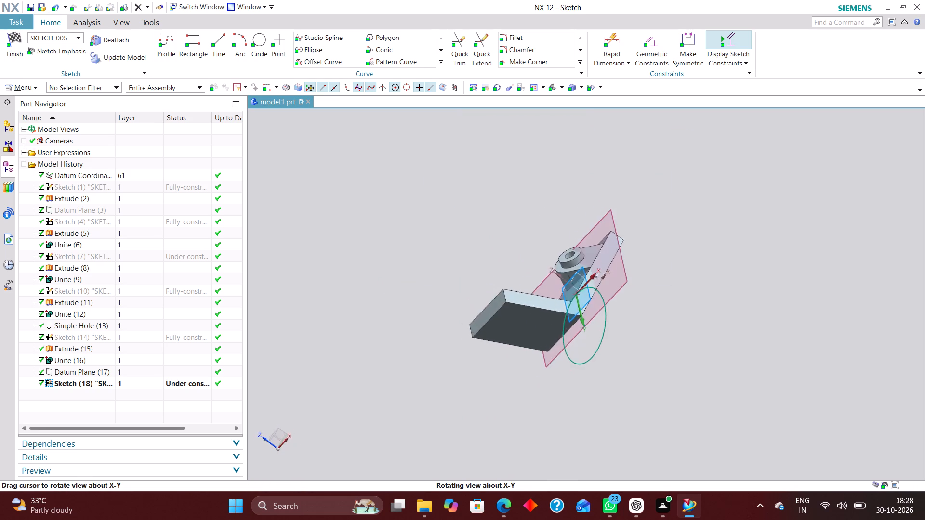
middle_click_drag(582, 315, 576, 342)
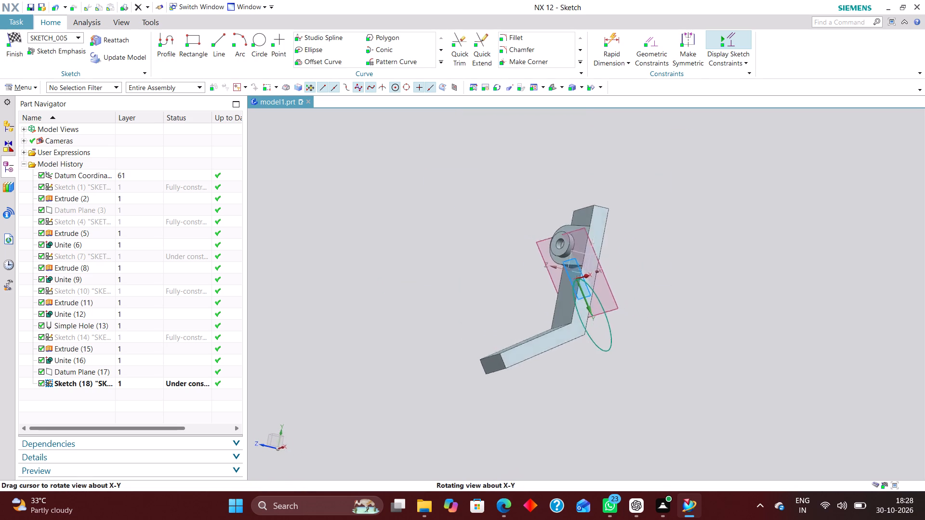
middle_click_drag(576, 342, 614, 341)
right_click_drag(666, 323, 540, 325)
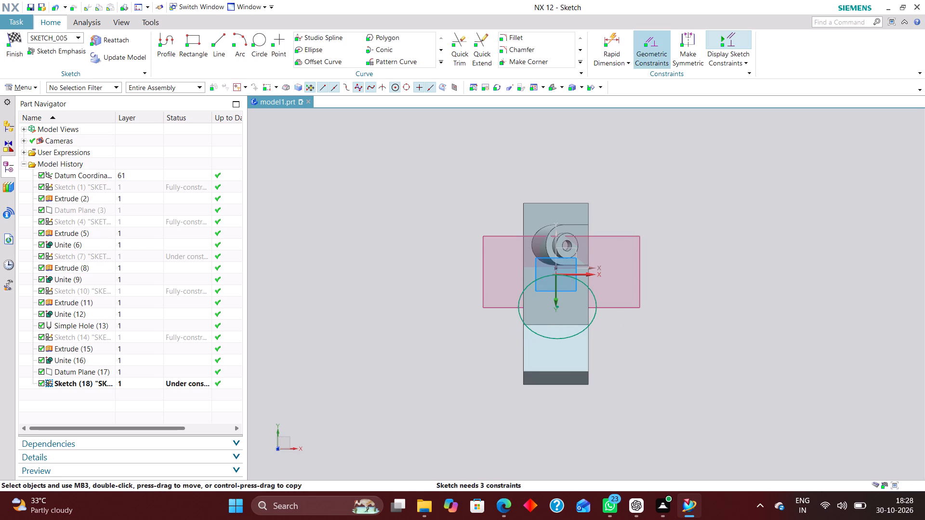
left_click(656, 38)
scroll(597, 405, "up", 3)
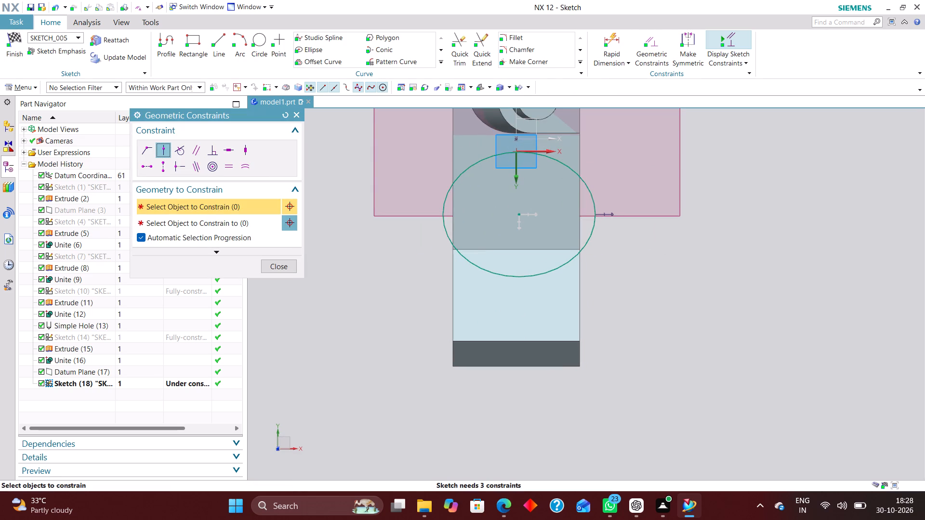
left_click(519, 214)
scroll(577, 284, "down", 5)
scroll(567, 245, "up", 6)
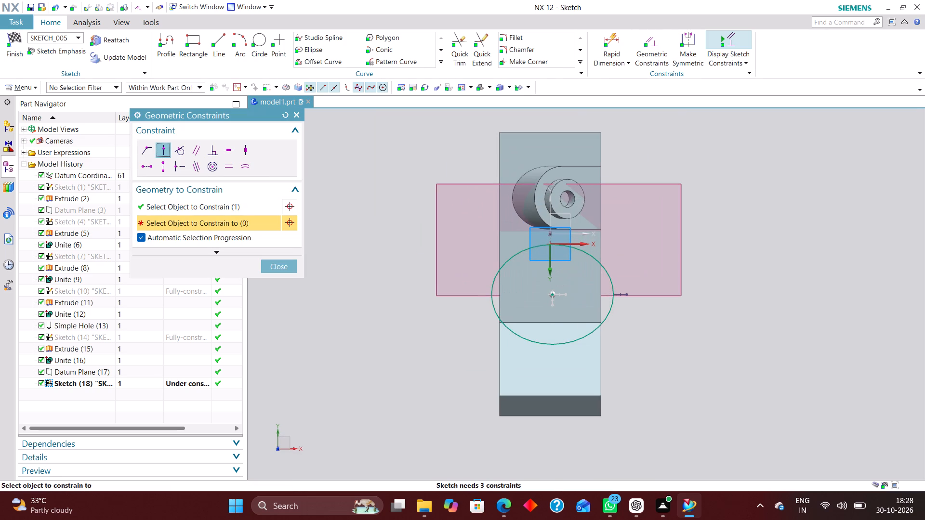
left_click(548, 195)
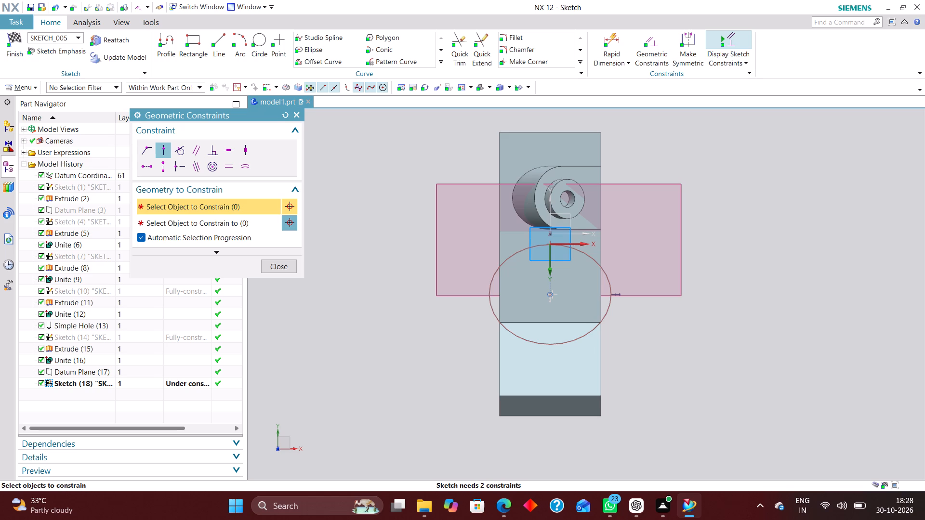
scroll(593, 314, "down", 2)
scroll(617, 397, "up", 2)
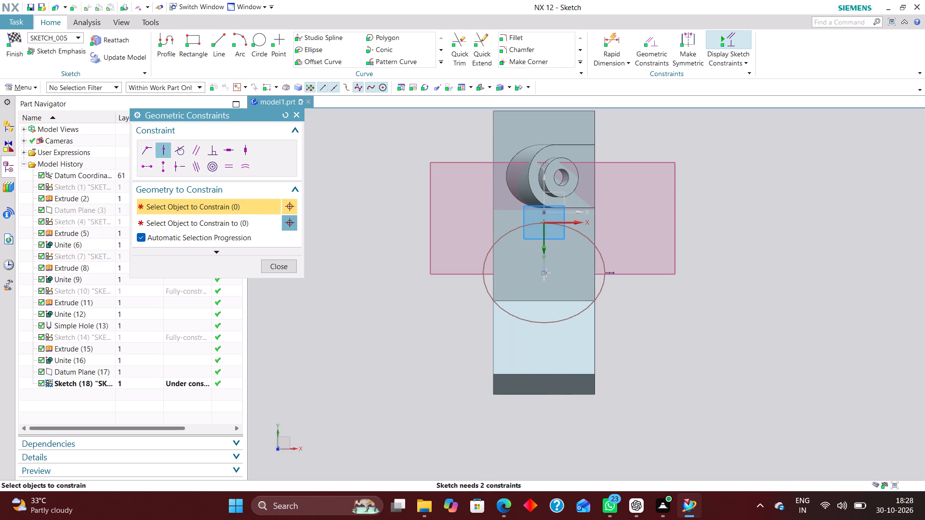
scroll(807, 395, "down", 1)
scroll(673, 394, "up", 2)
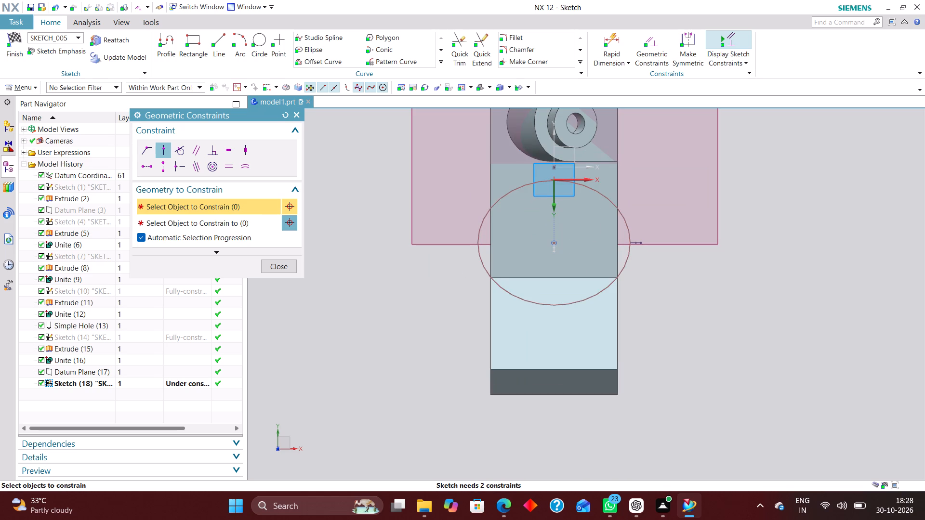
left_click(295, 114)
Move the circle along the vertical axis, away from the boss, until its centre lies over the inclined arm.
left_click(613, 43)
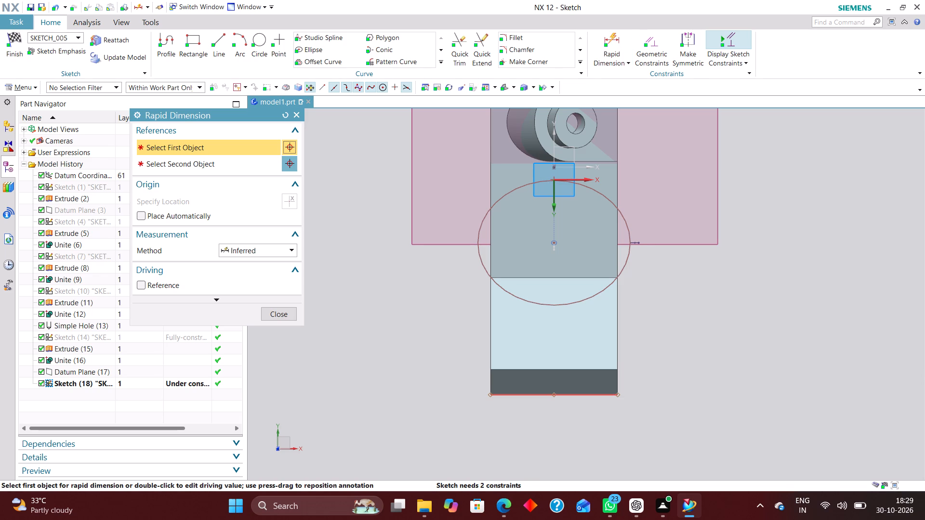
left_click(273, 314)
left_click_drag(555, 242, 554, 262)
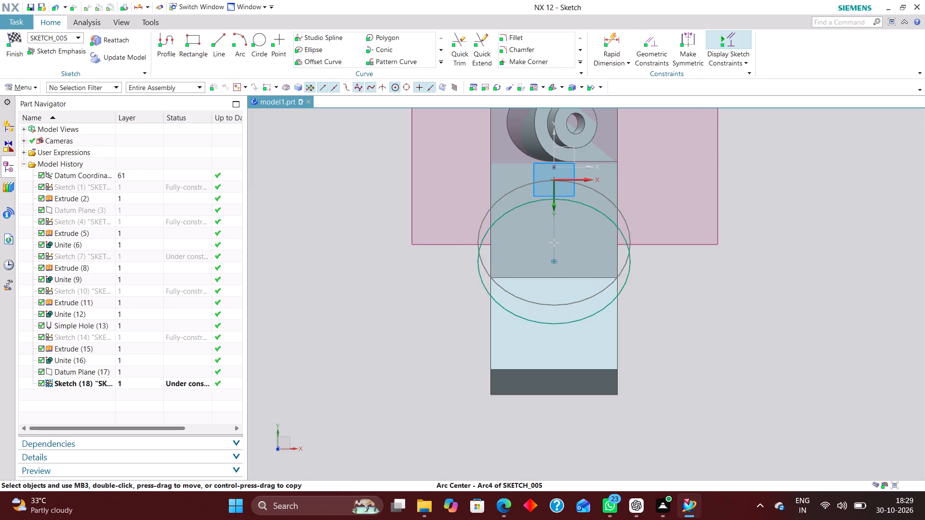
left_click_drag(554, 262, 555, 294)
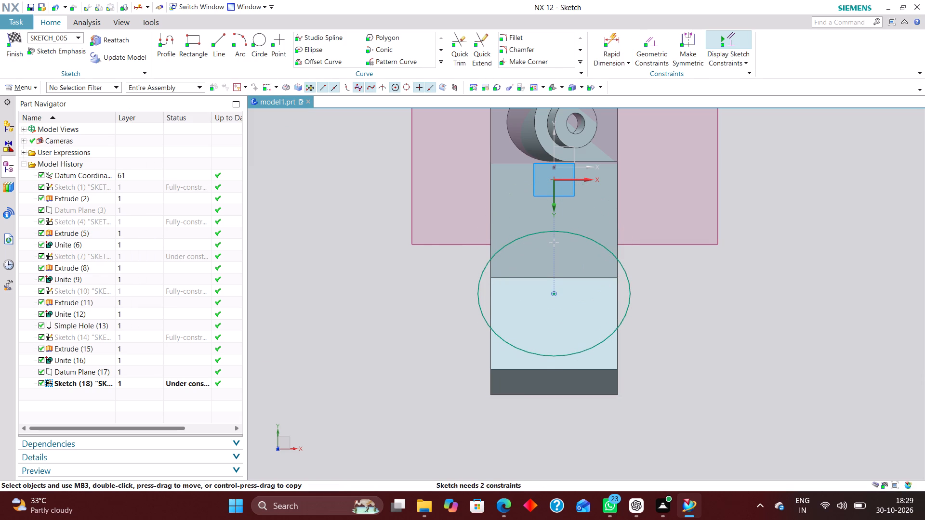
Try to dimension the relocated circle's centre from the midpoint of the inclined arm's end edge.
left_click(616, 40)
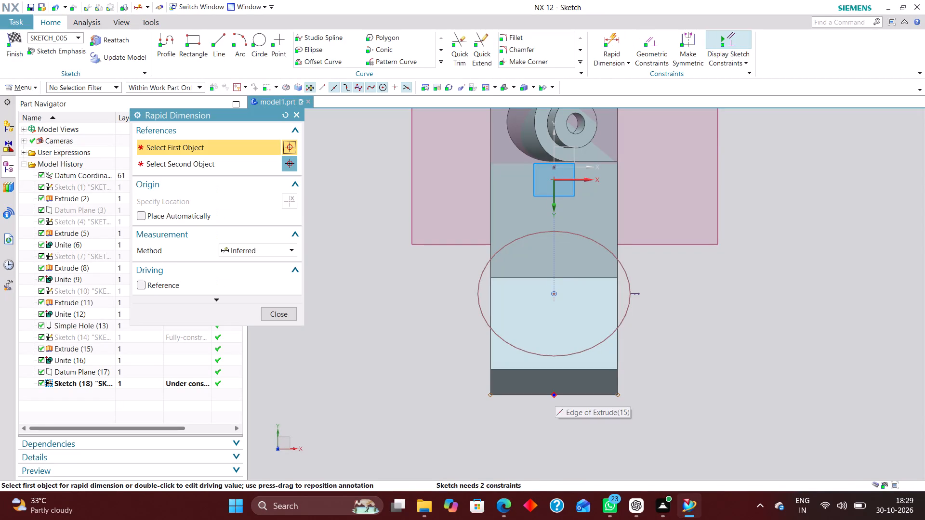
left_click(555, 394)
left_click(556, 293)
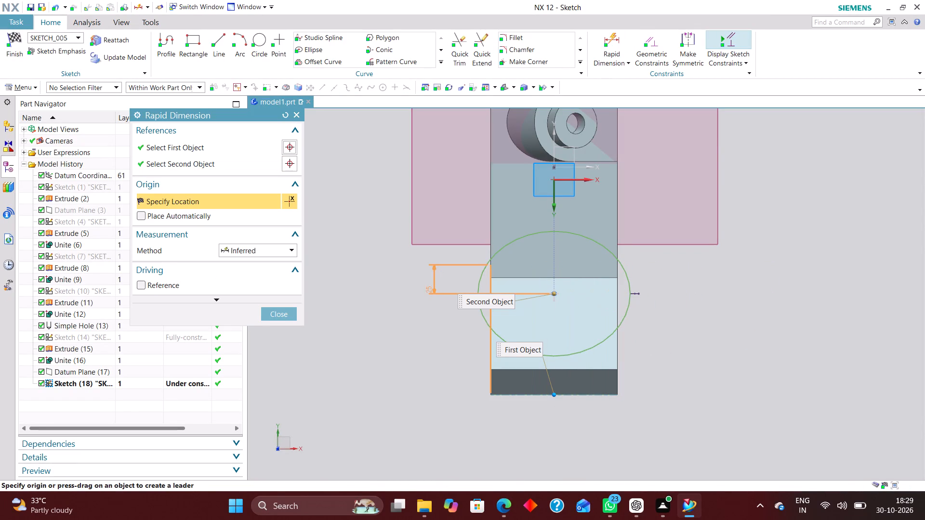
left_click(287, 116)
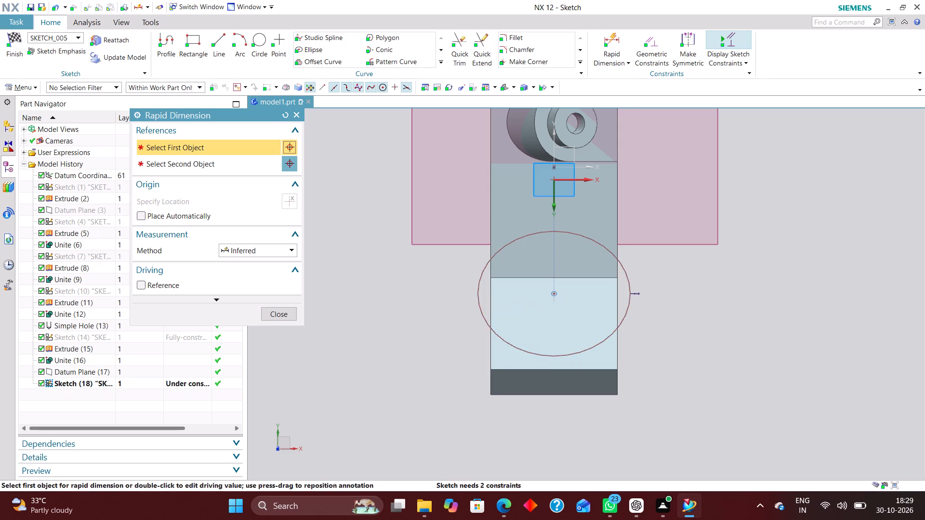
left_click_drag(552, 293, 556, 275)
Dimension the circle's centre from the sketch's horizontal axis and set the distance to 55 mm.
left_click(573, 180)
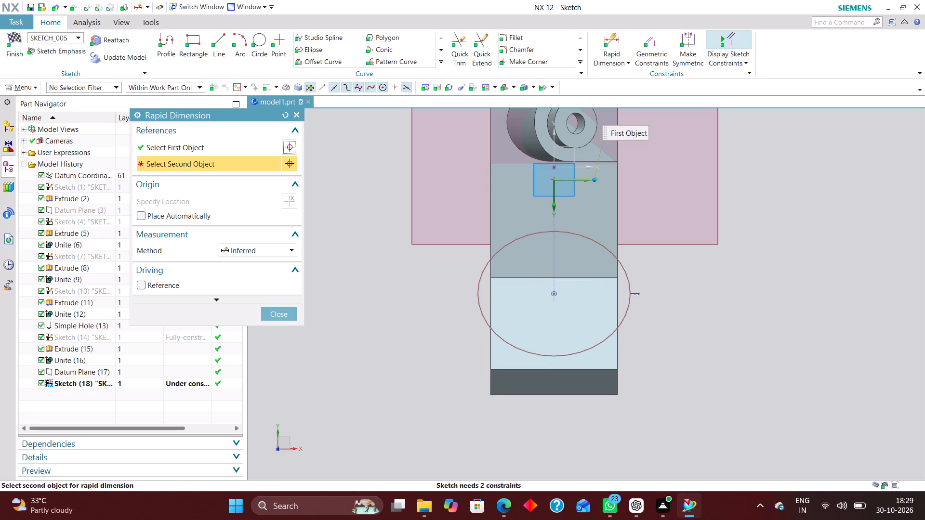
left_click(554, 292)
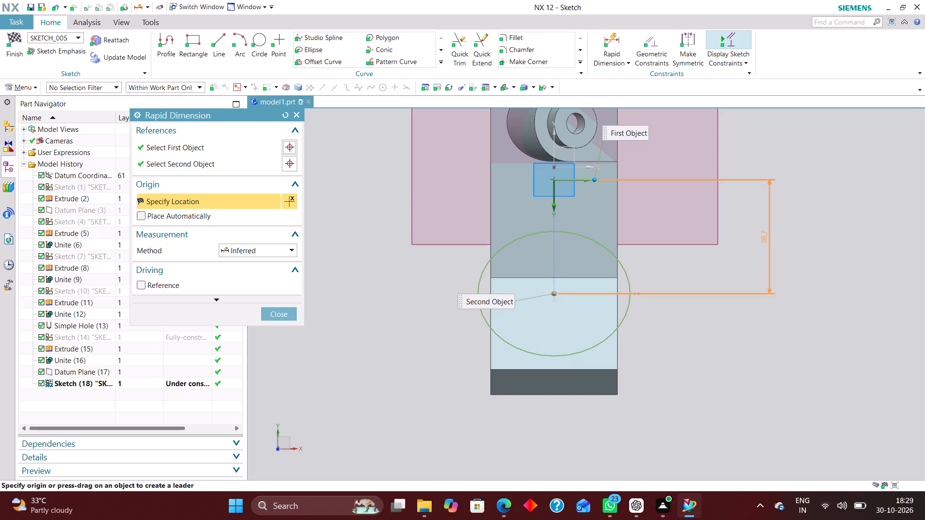
left_click(768, 241)
scroll(695, 416, "down", 2)
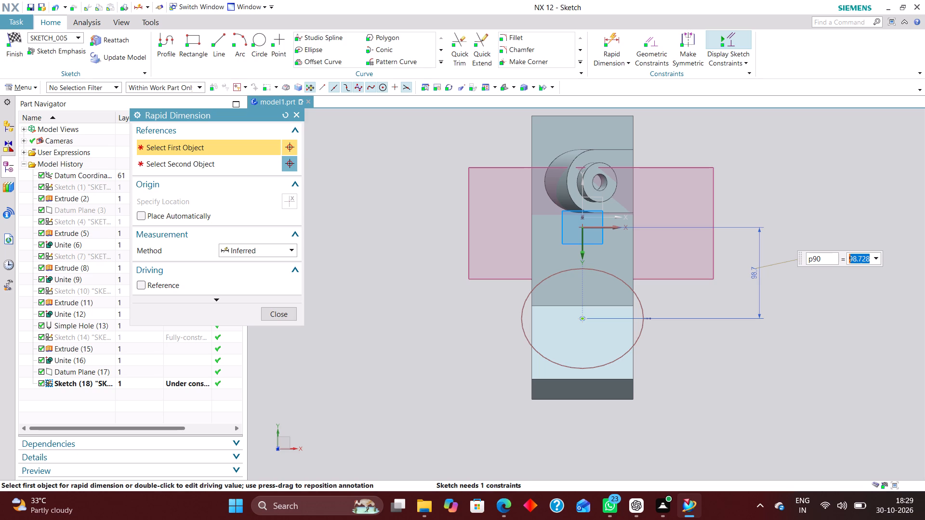
type("55")
key("Return")
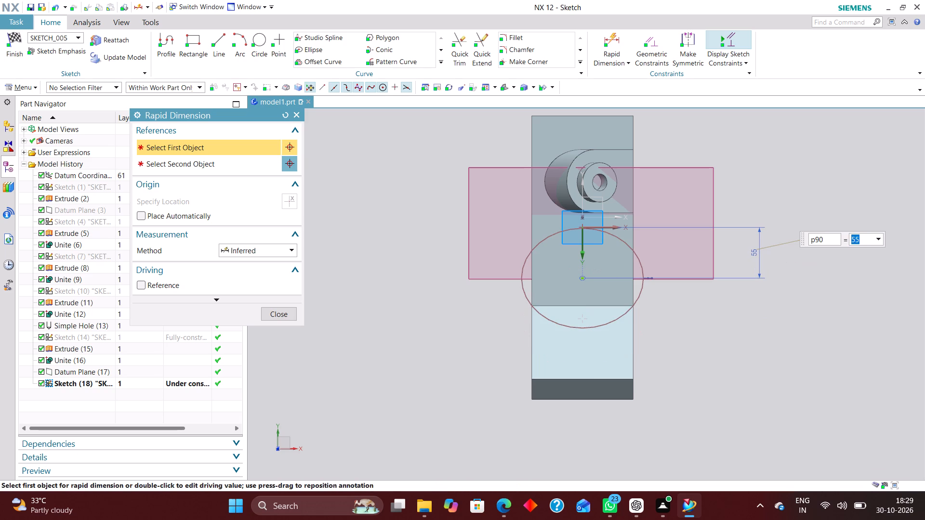
left_click(279, 313)
Add a diametral dimension to the circle and set it to 90 mm.
left_click(616, 39)
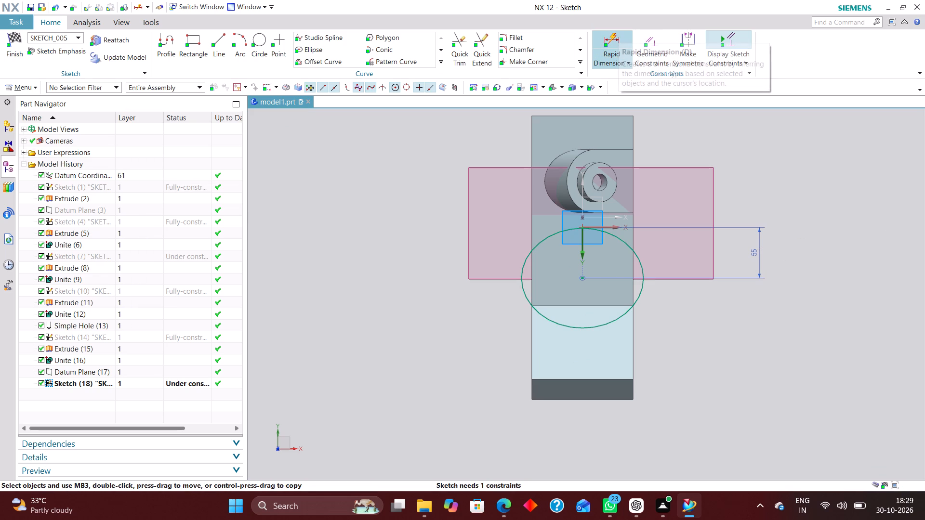
left_click(284, 248)
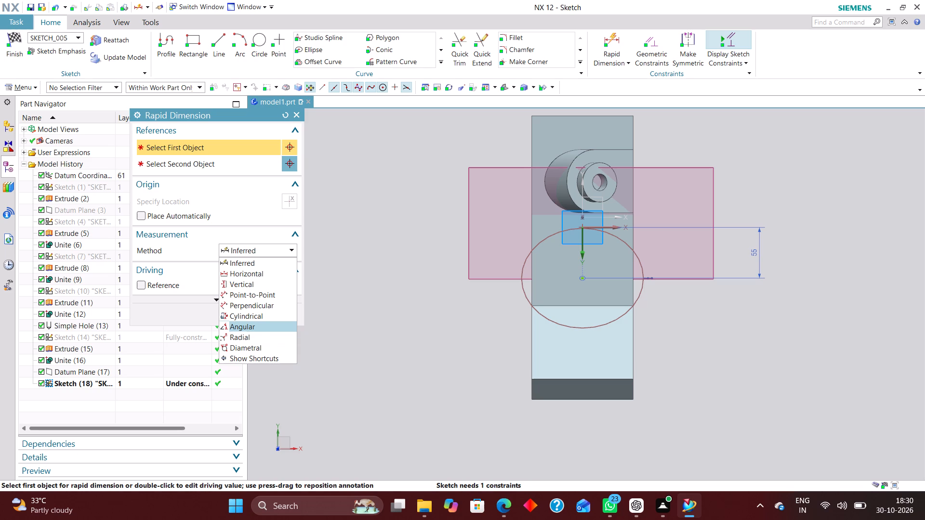
left_click(252, 348)
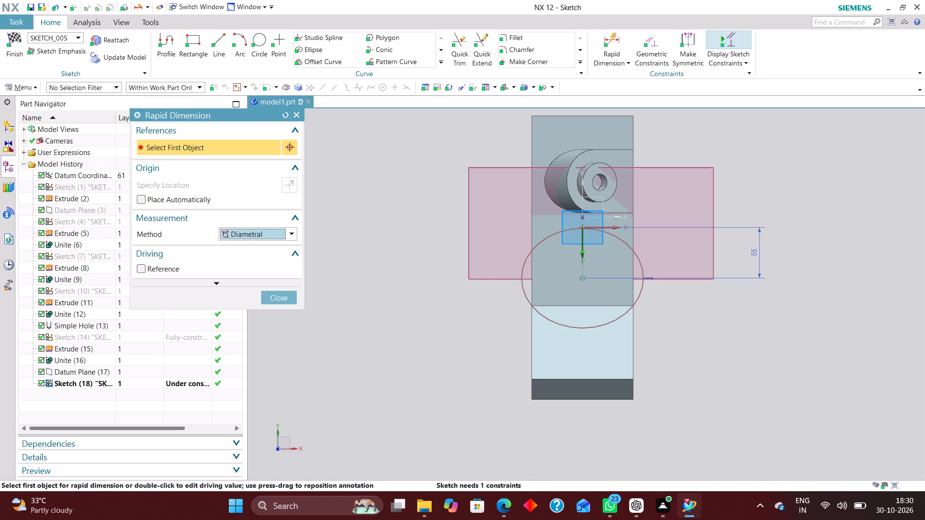
left_click(638, 260)
left_click(719, 344)
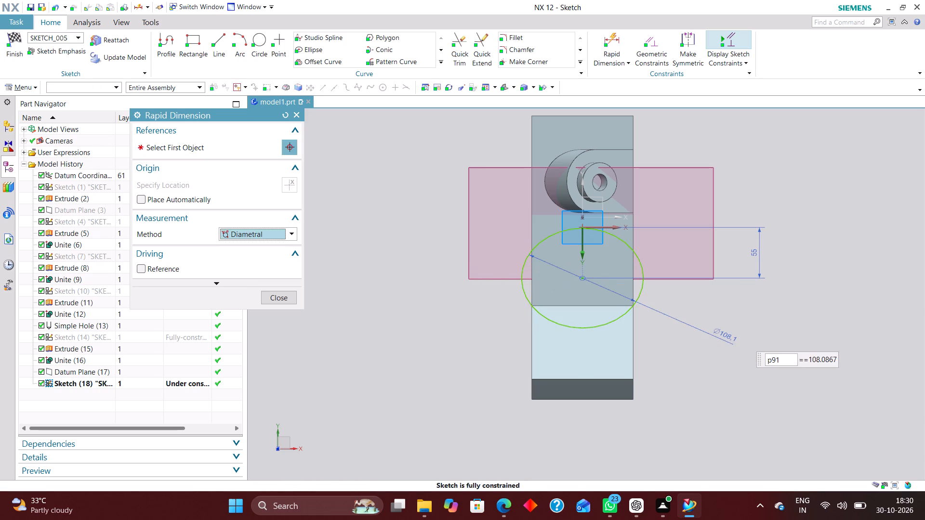
type("90")
key("Return")
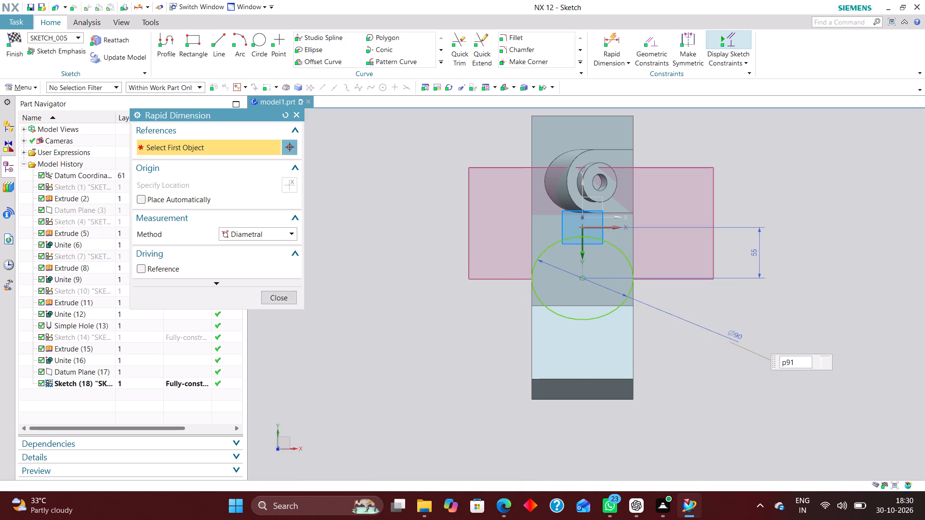
left_click(276, 297)
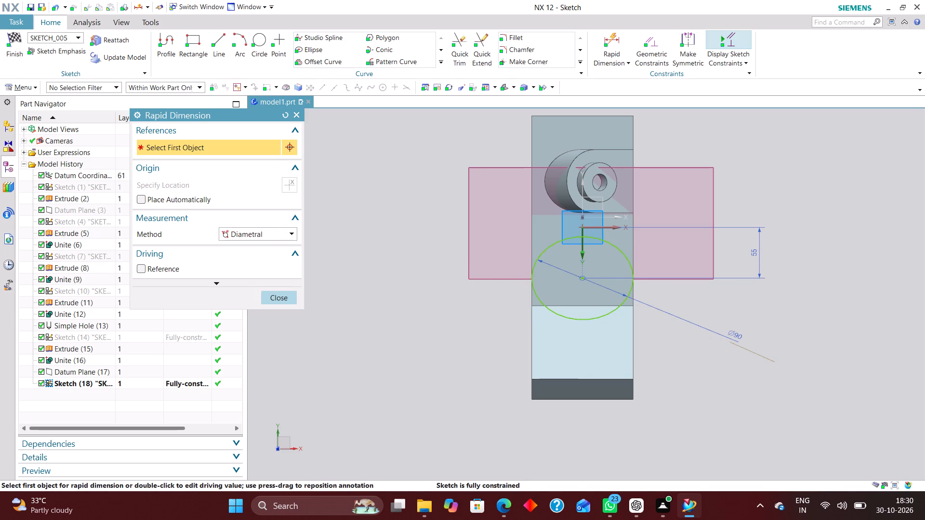
Draw two vertical lines, one on each side of the circle, extending past the inclined arm's end.
left_click(221, 46)
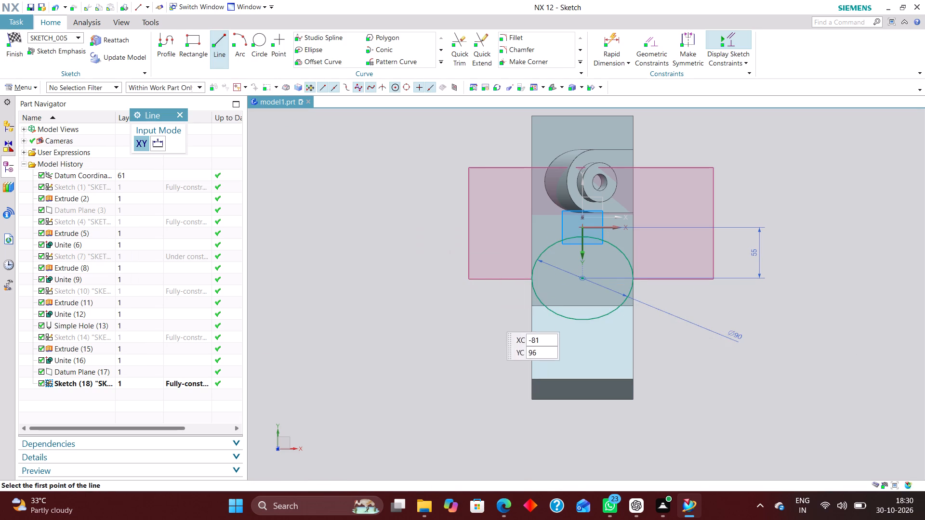
left_click(514, 290)
left_click(513, 429)
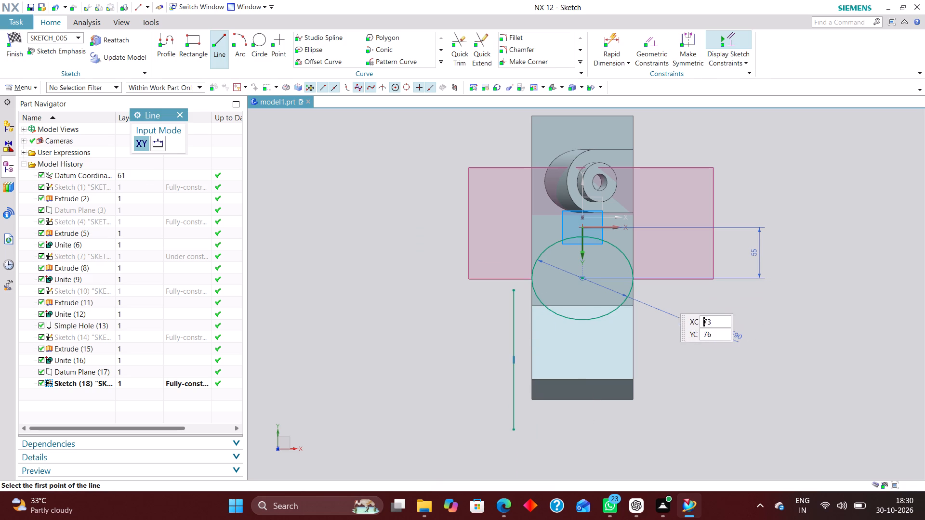
left_click(659, 295)
left_click(660, 429)
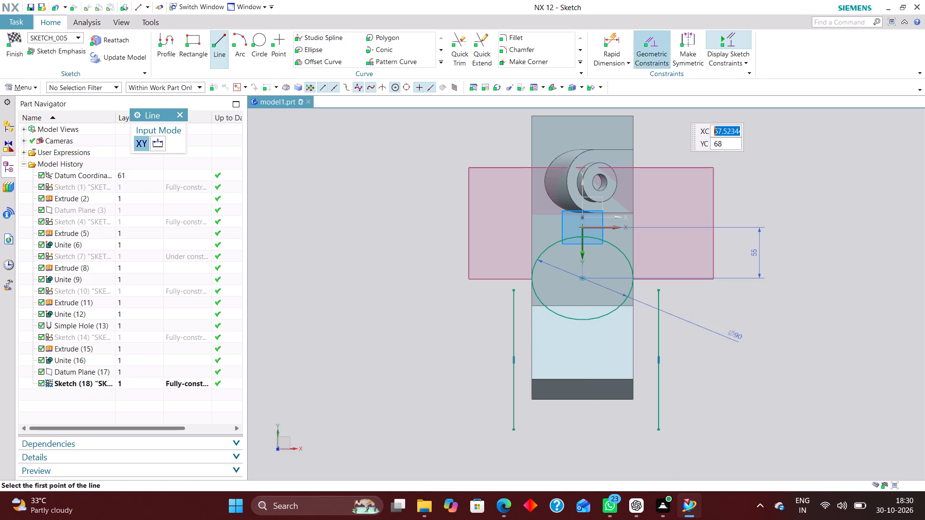
Constrain both vertical lines tangent to the circle.
left_click(653, 41)
left_click(182, 149)
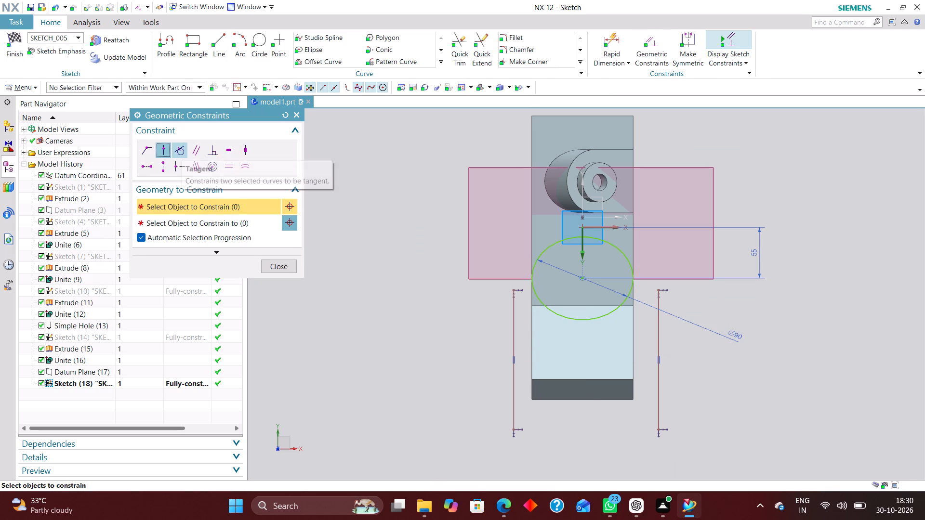
left_click(553, 309)
left_click(514, 321)
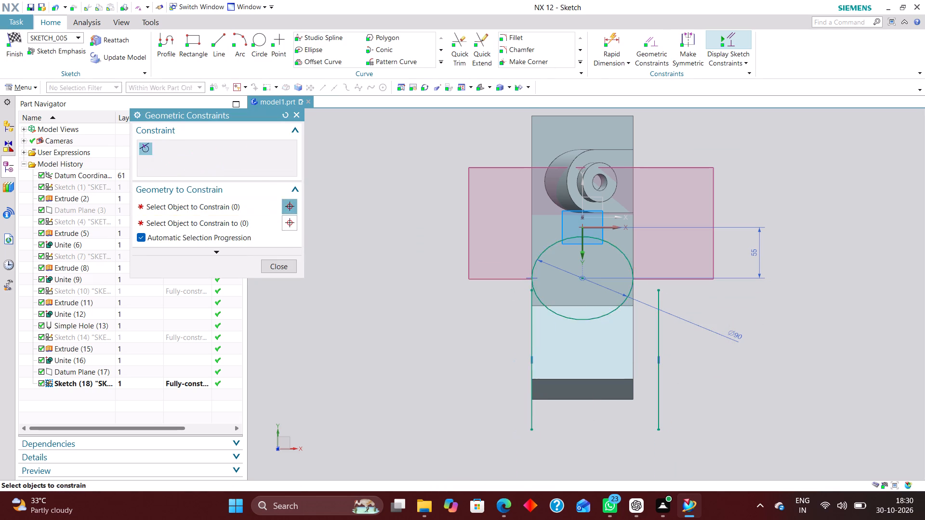
left_click(593, 319)
left_click(660, 322)
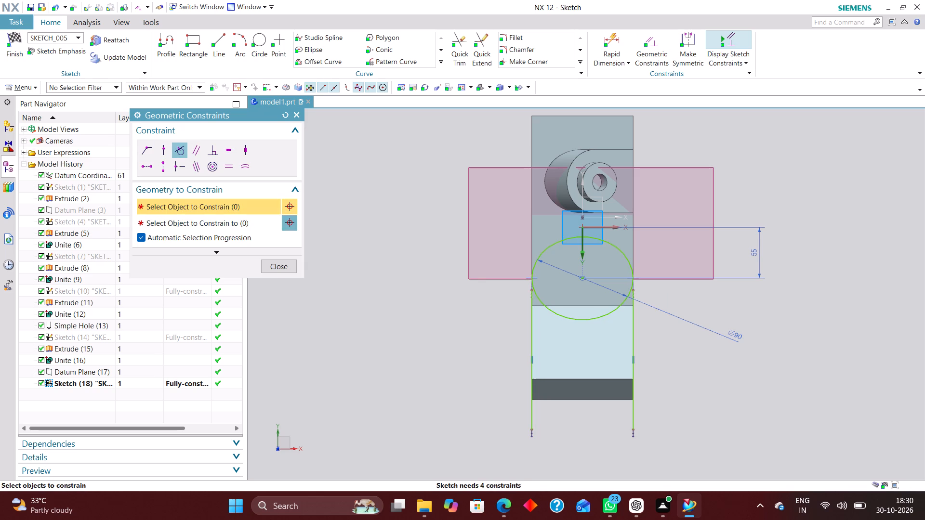
Constrain the boss-side endpoint of each vertical line onto the circle with Point on Curve constraints.
left_click(163, 145)
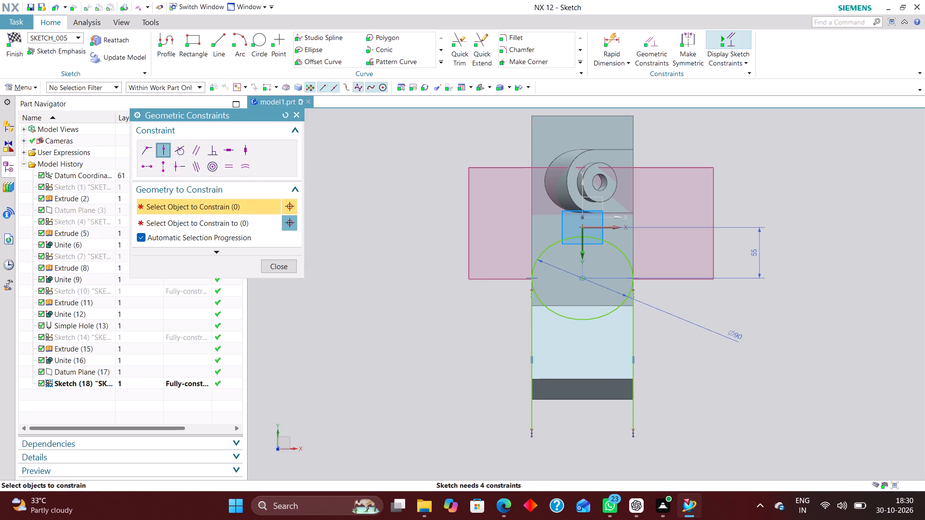
left_click(529, 290)
left_click(542, 299)
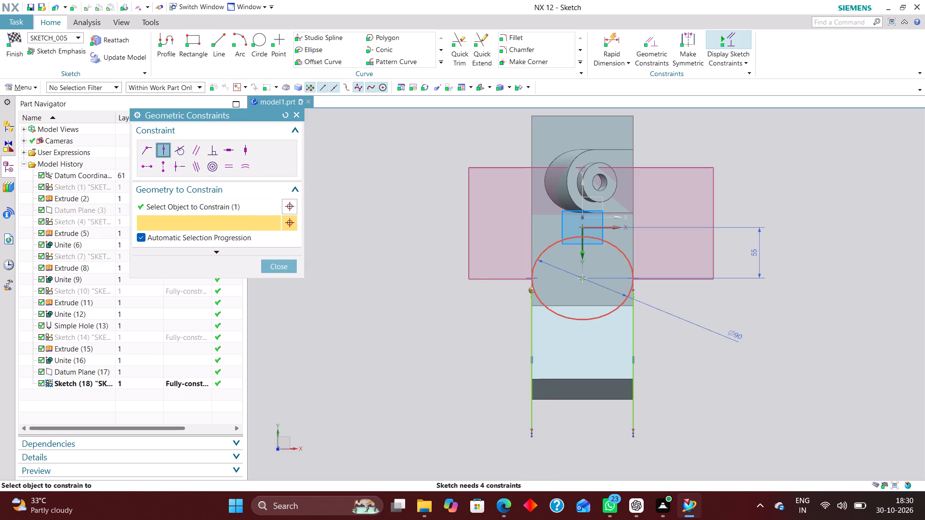
left_click(634, 292)
left_click(606, 315)
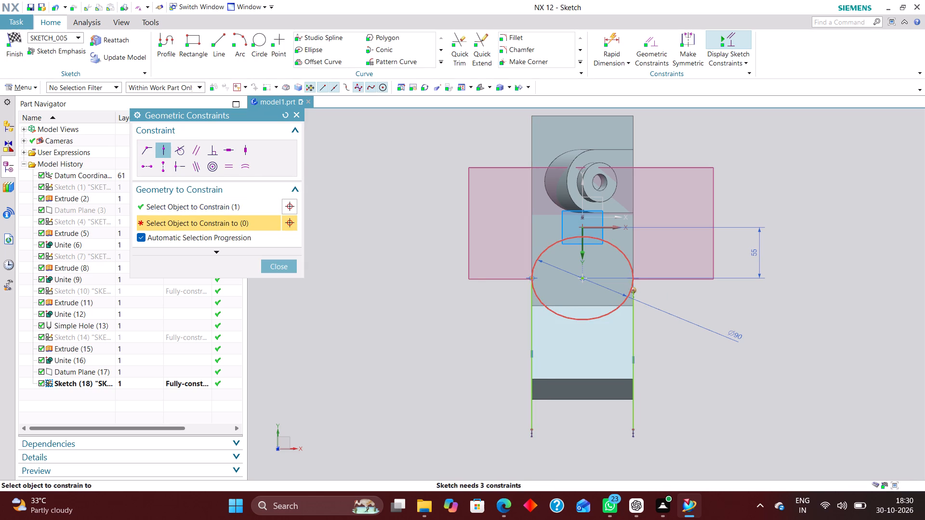
Draw a horizontal line crossing both vertical lines near the inclined arm's end edge.
left_click(215, 39)
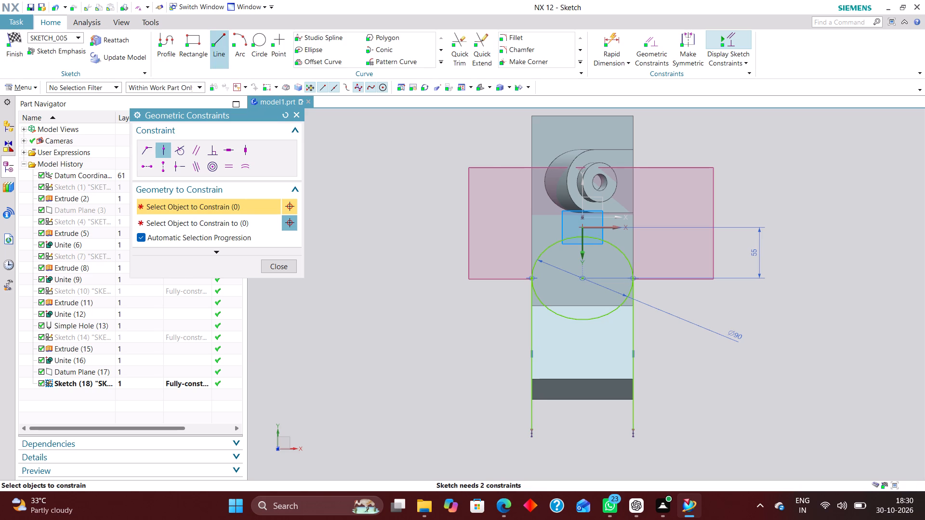
left_click(489, 374)
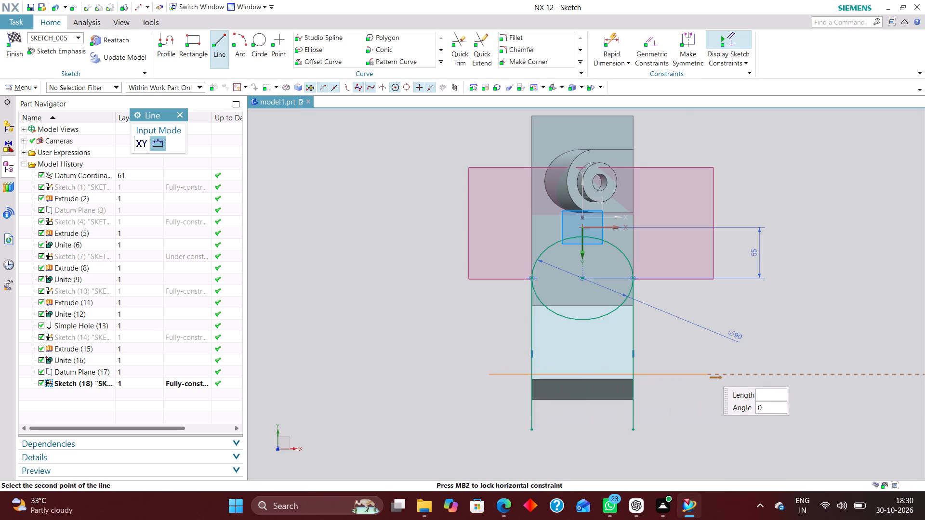
left_click(707, 370)
Trim the overhanging line ends and the circle's inner arc with Quick Trim to leave a closed profile with one rounded end.
left_click(461, 50)
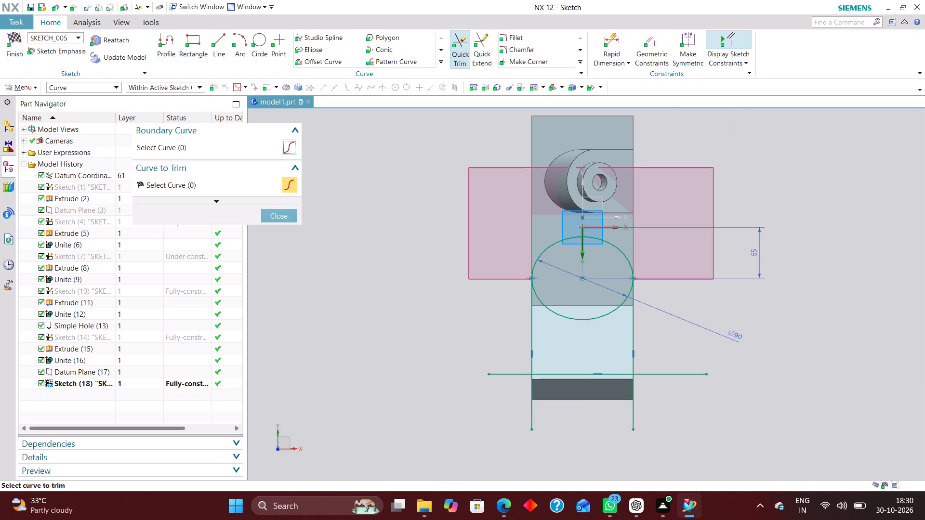
scroll(520, 376, "up", 1)
left_click(520, 376)
left_click(532, 431)
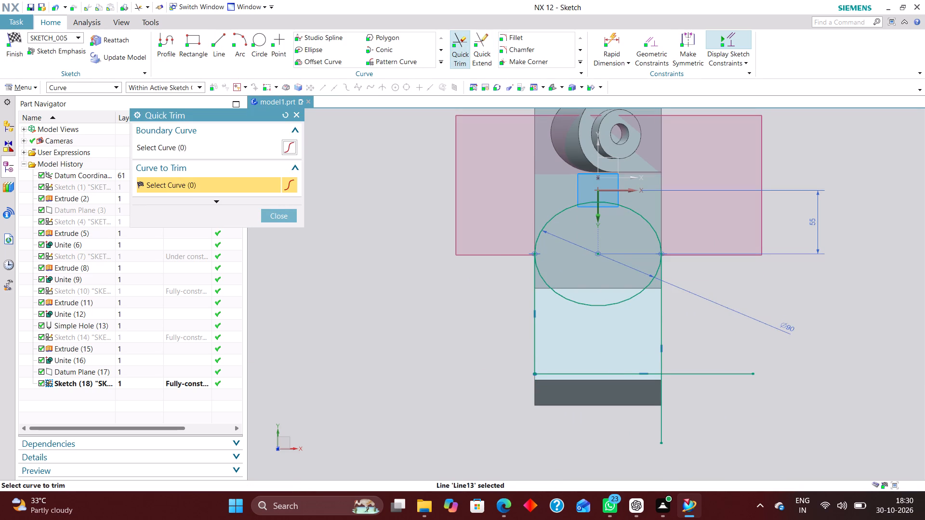
left_click(658, 430)
left_click(698, 376)
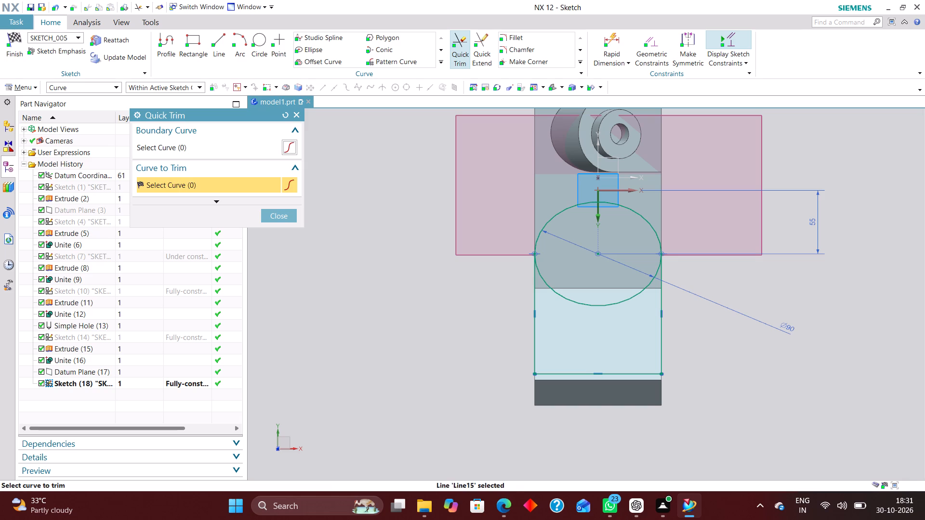
left_click(612, 305)
left_click(287, 221)
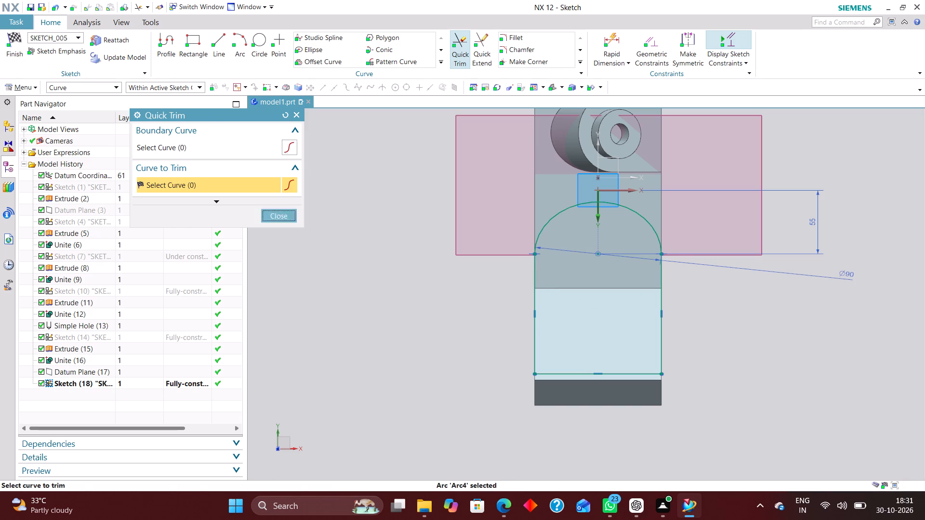
Finish the sketch of the round-ended profile and return to modelling.
left_click_drag(599, 254, 598, 270)
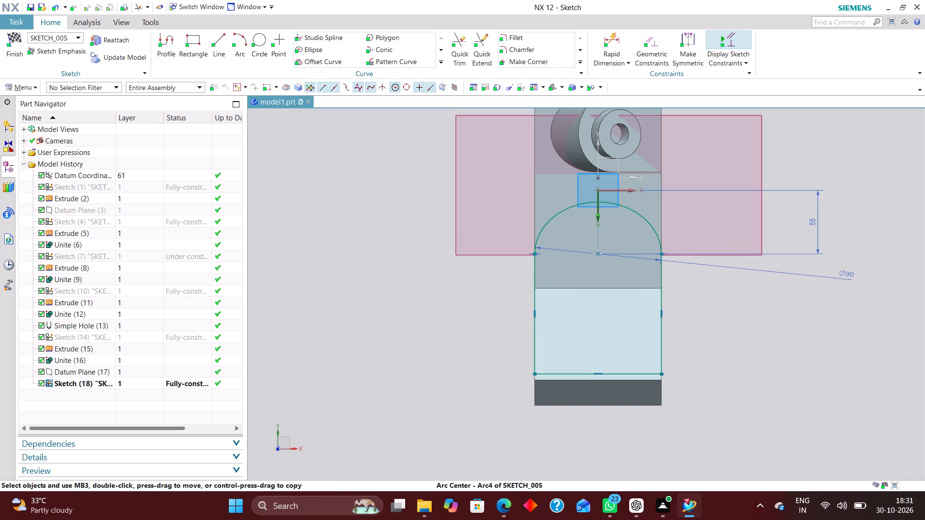
left_click_drag(598, 270, 598, 271)
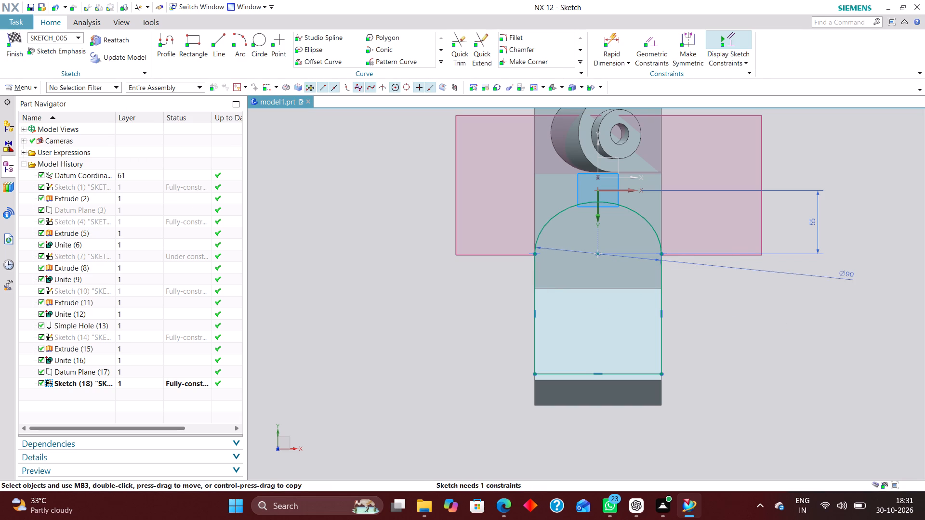
left_click(17, 34)
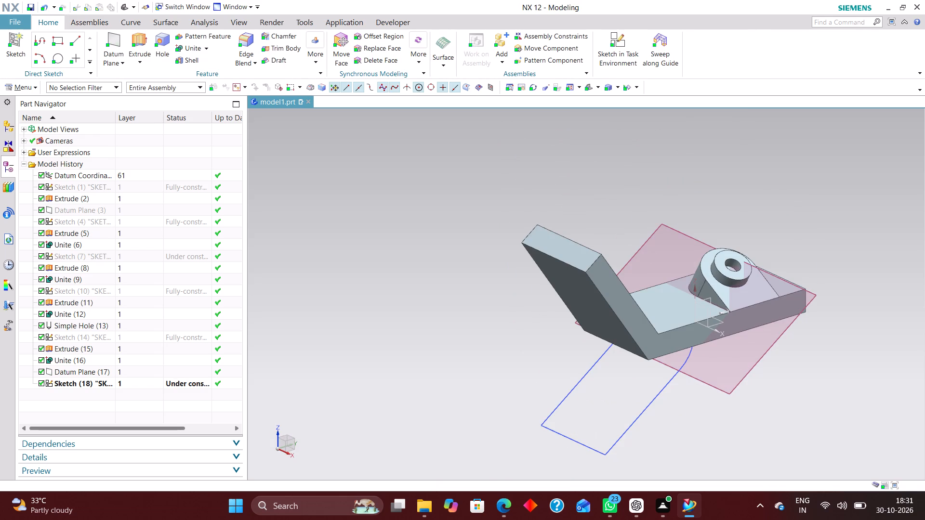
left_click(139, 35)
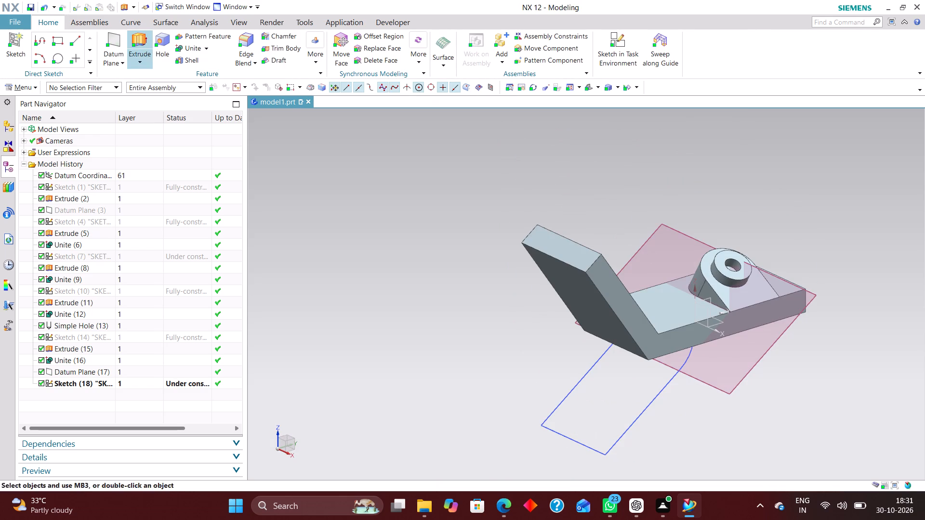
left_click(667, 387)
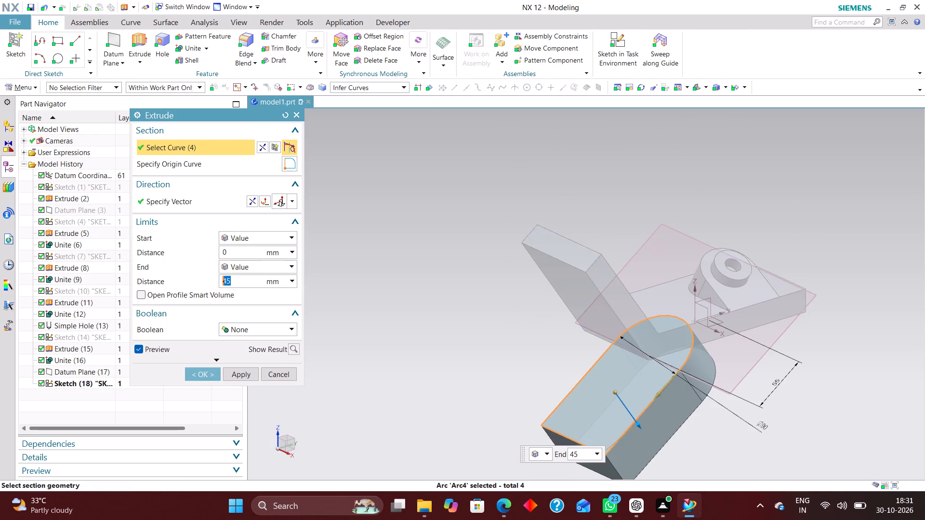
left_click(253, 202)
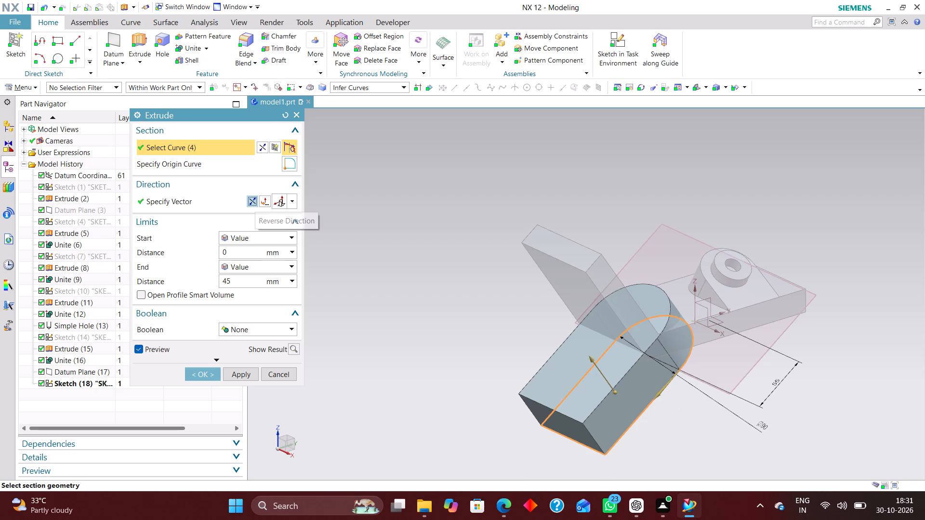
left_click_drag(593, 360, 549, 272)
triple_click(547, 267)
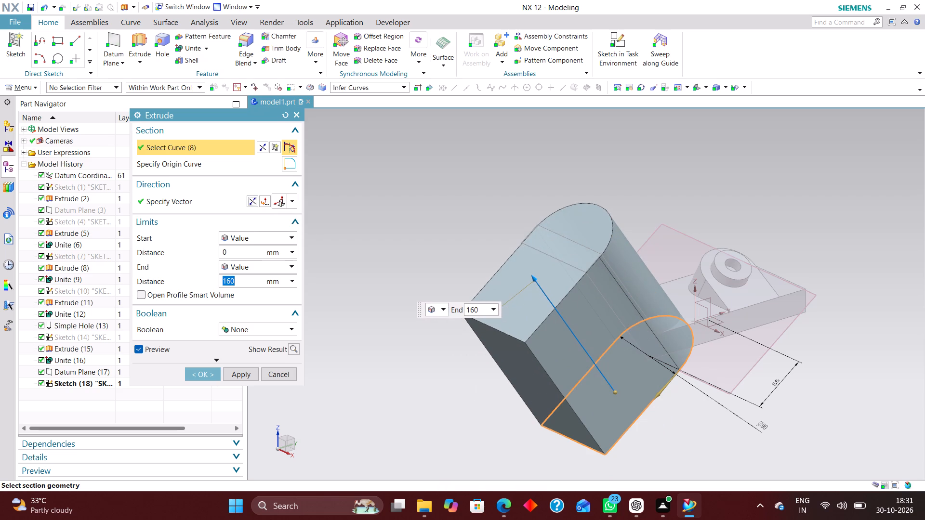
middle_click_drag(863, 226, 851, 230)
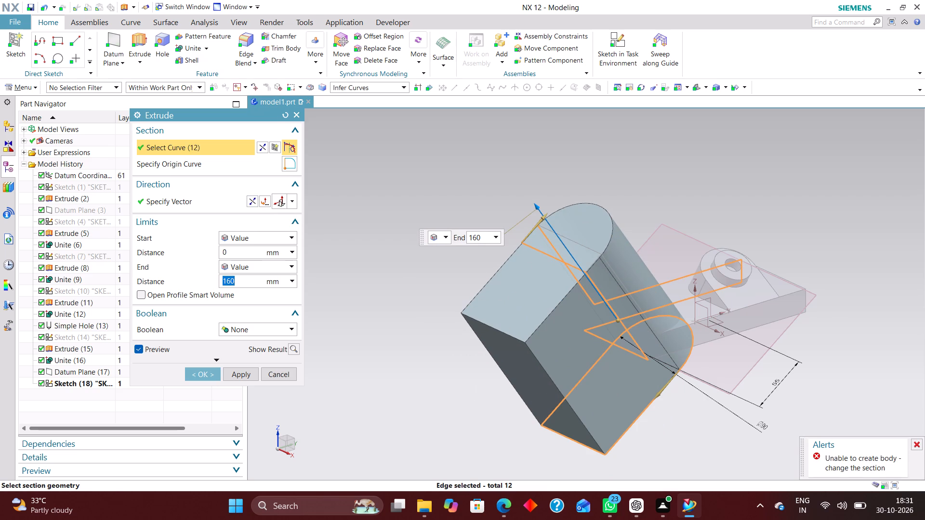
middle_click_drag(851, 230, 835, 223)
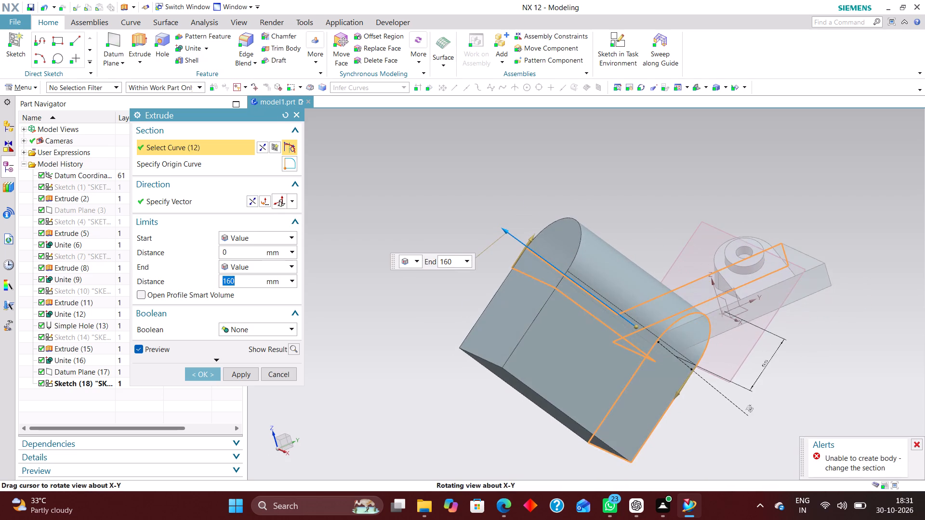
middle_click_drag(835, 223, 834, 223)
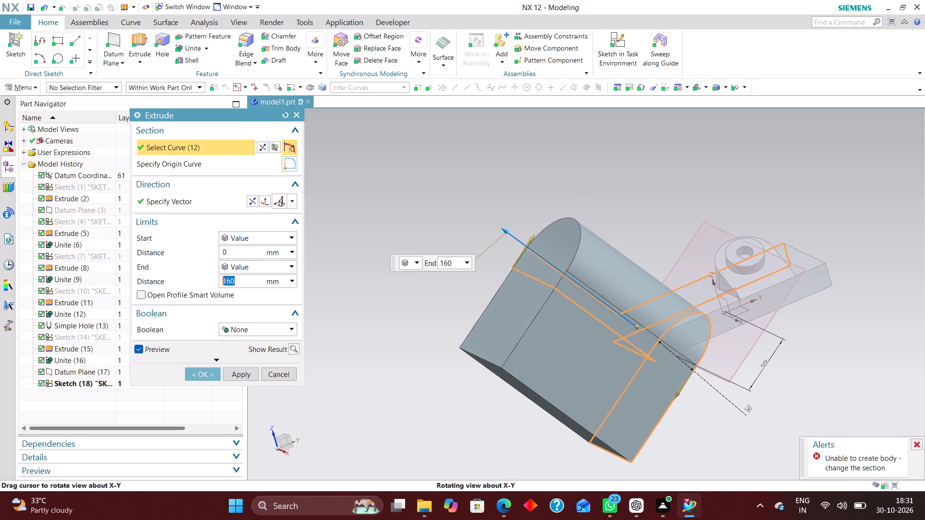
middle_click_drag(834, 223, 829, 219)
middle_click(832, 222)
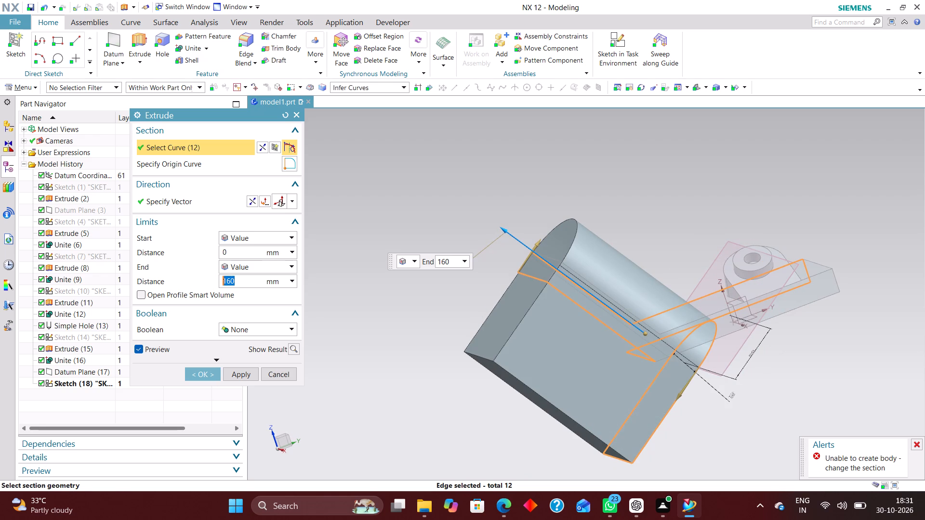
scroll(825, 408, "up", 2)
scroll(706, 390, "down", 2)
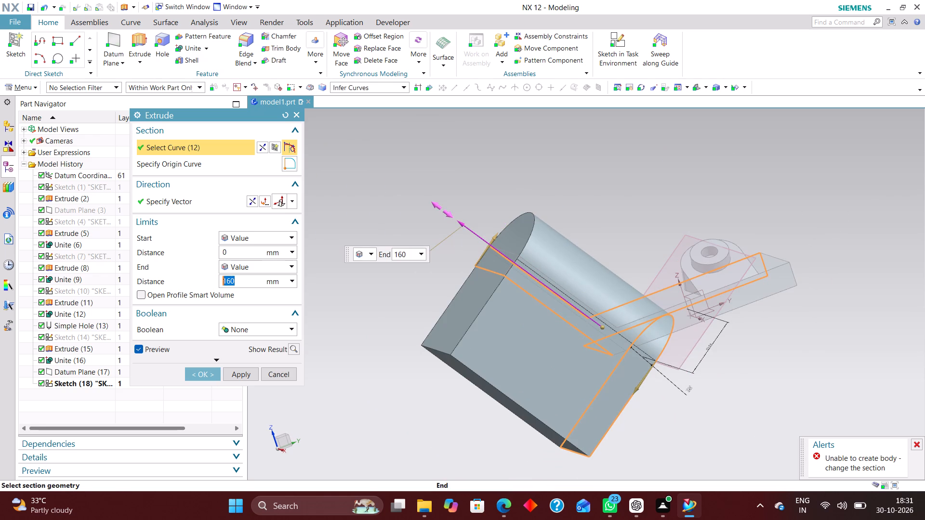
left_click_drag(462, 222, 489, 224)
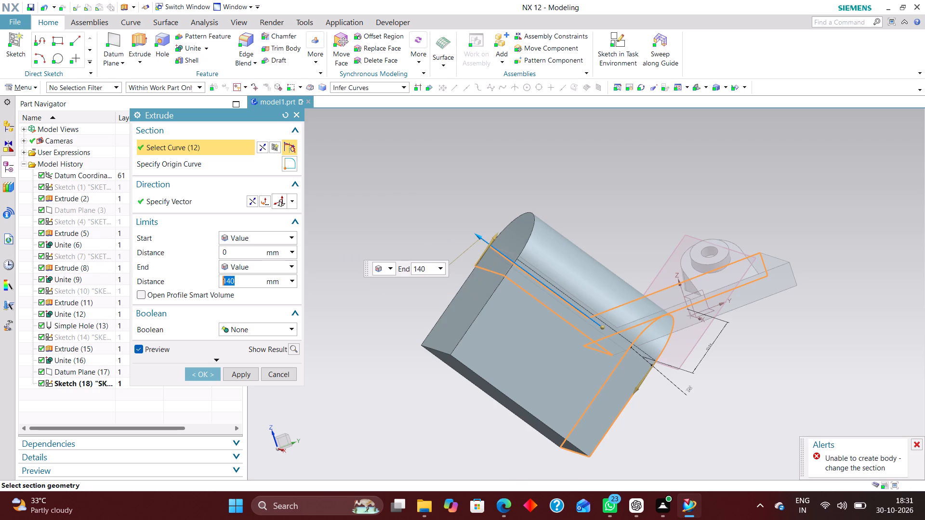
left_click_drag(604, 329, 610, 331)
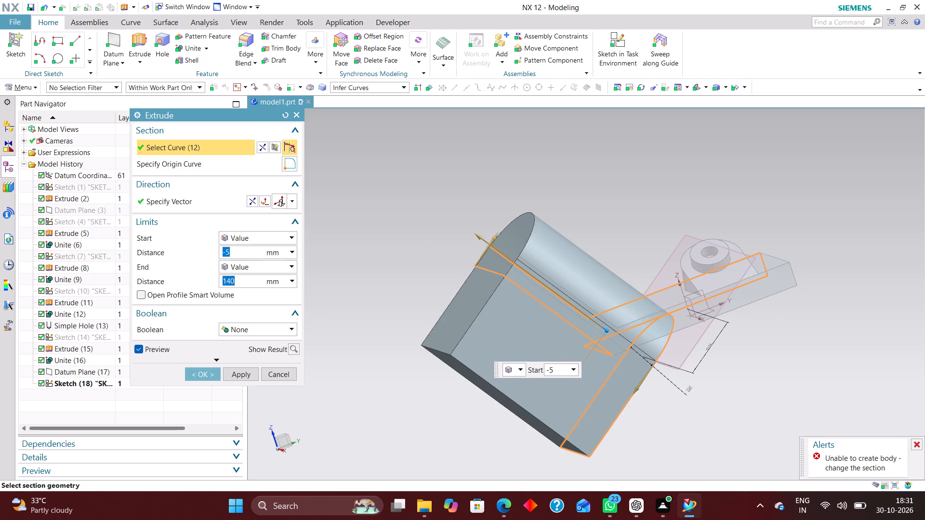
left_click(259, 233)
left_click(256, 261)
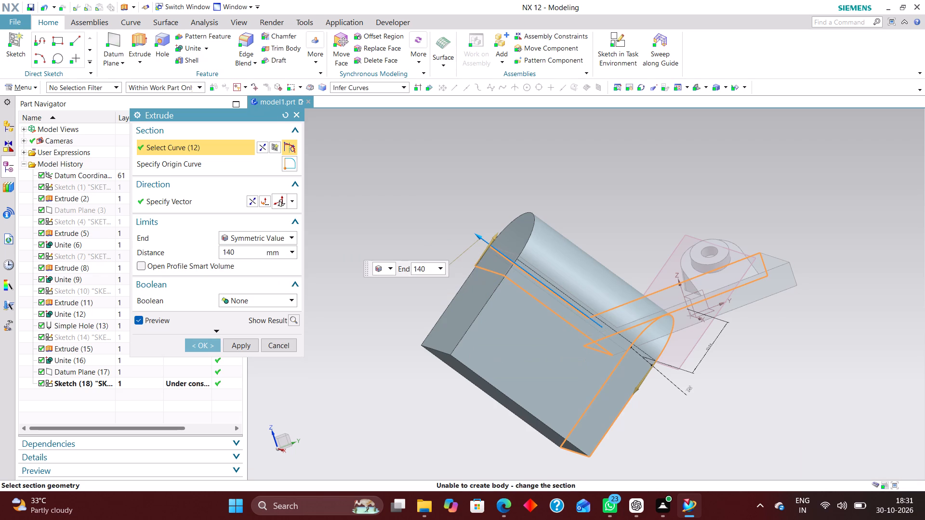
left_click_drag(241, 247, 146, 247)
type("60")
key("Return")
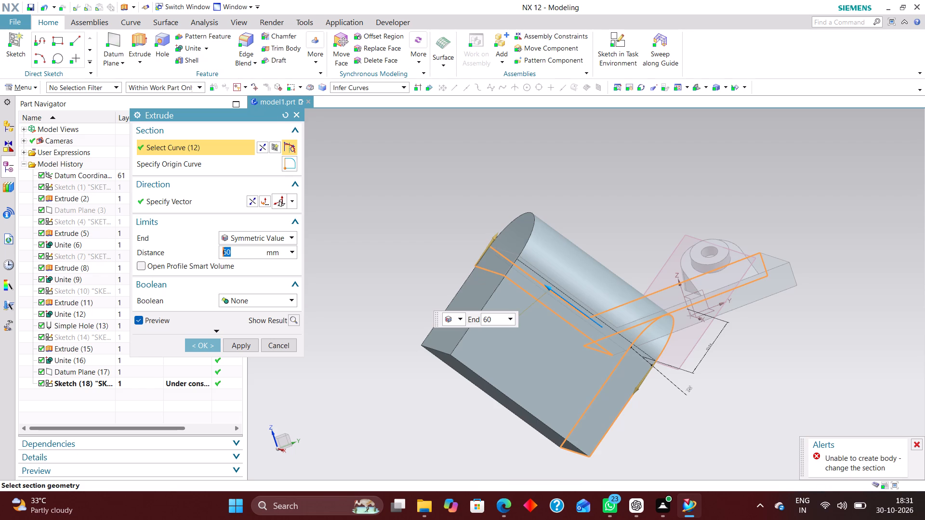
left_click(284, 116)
Extrude the round-ended profile in the reversed direction through the inclined arm, with an end distance of 160 mm.
left_click(637, 392)
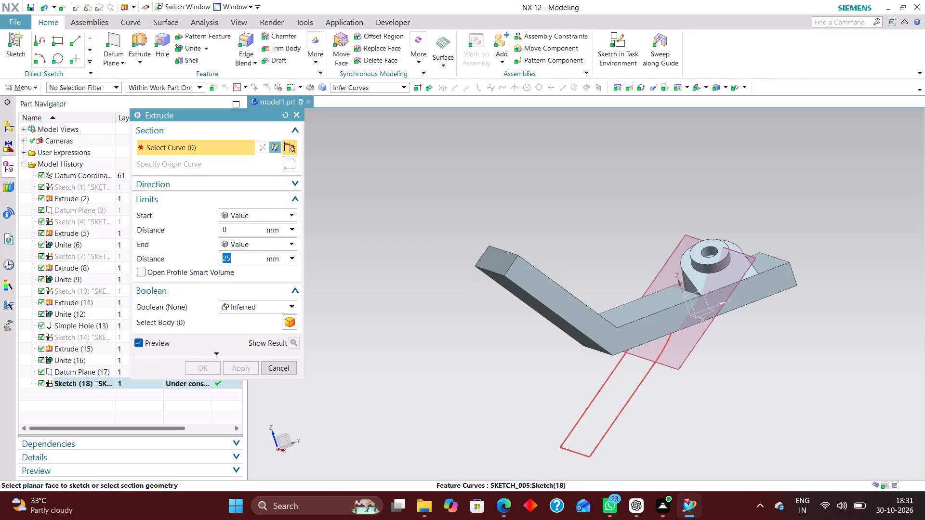
left_click(260, 146)
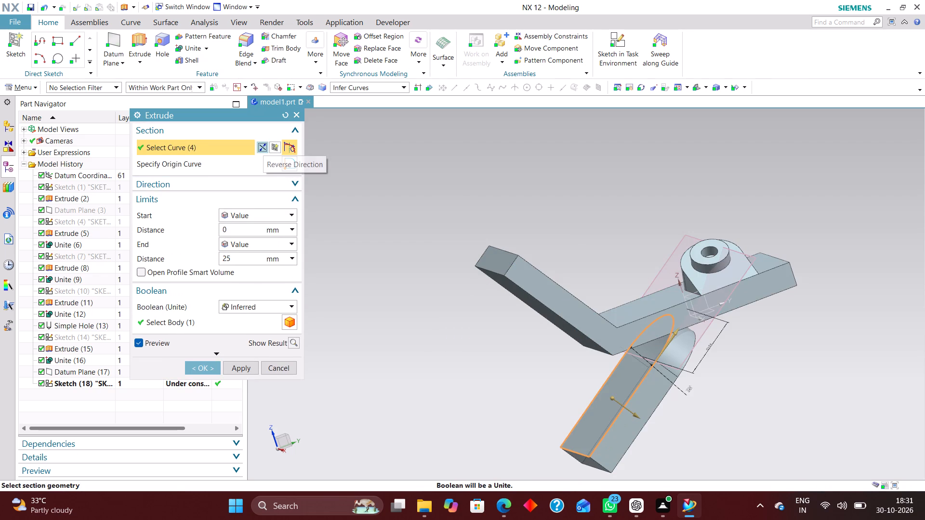
left_click(263, 145)
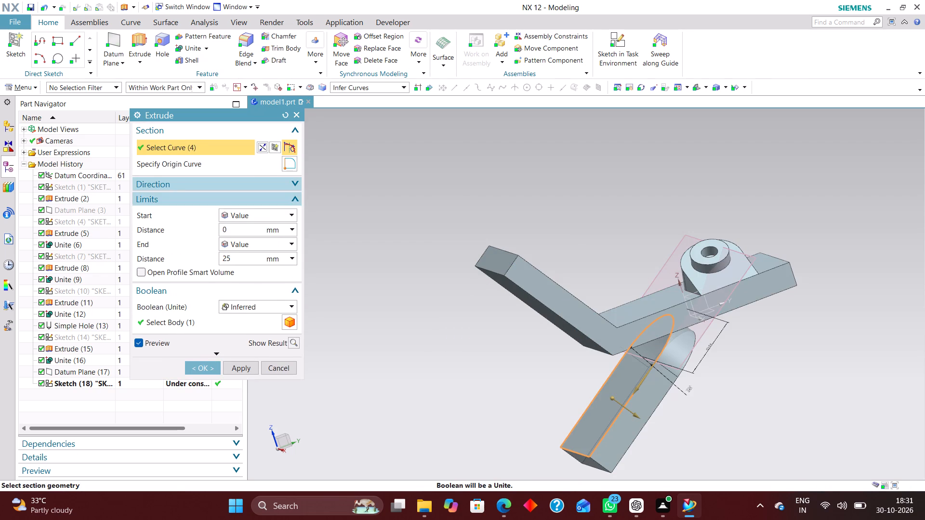
left_click(281, 183)
left_click(253, 202)
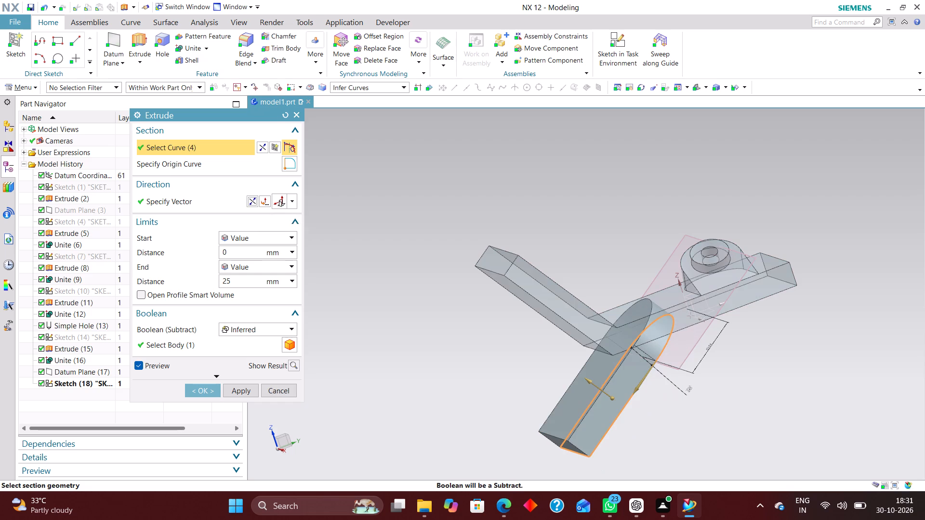
left_click_drag(585, 381, 546, 339)
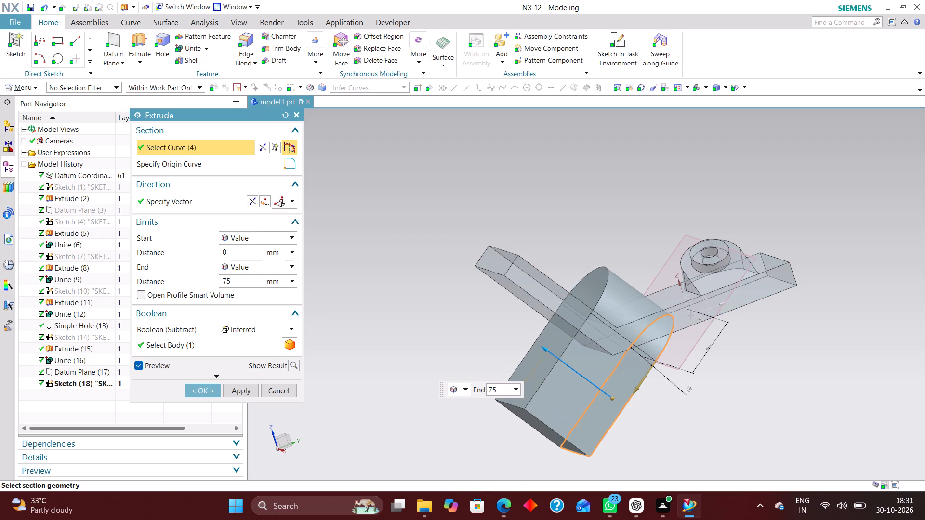
left_click_drag(546, 339, 534, 331)
double_click(528, 326)
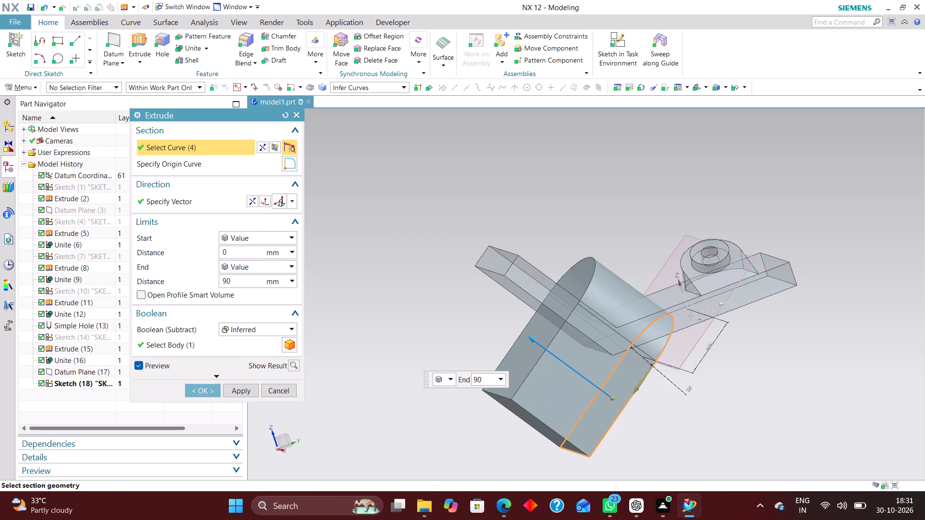
middle_click_drag(725, 401, 752, 422)
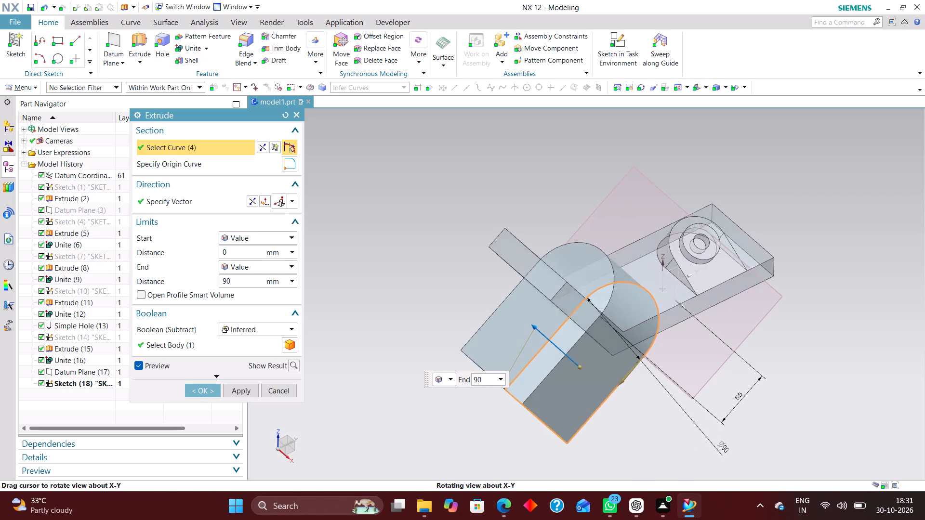
middle_click_drag(752, 422, 762, 438)
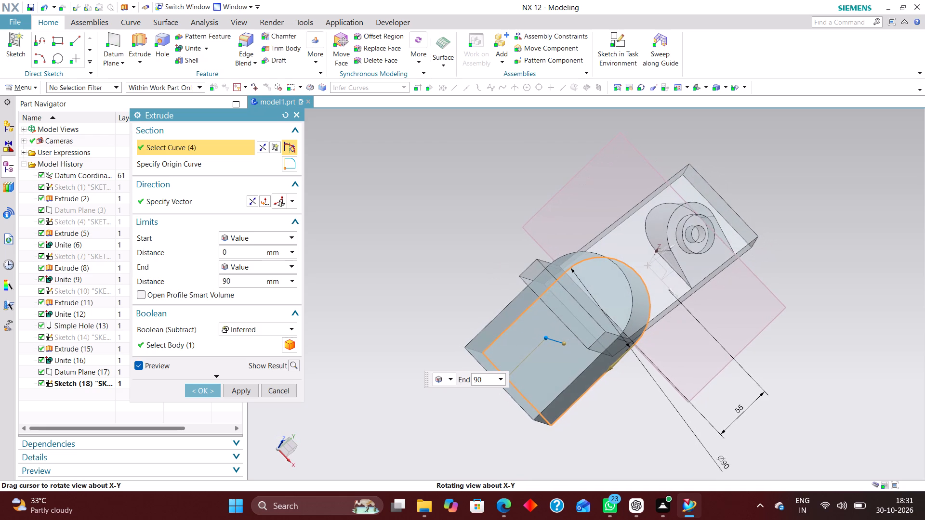
middle_click_drag(762, 438, 725, 398)
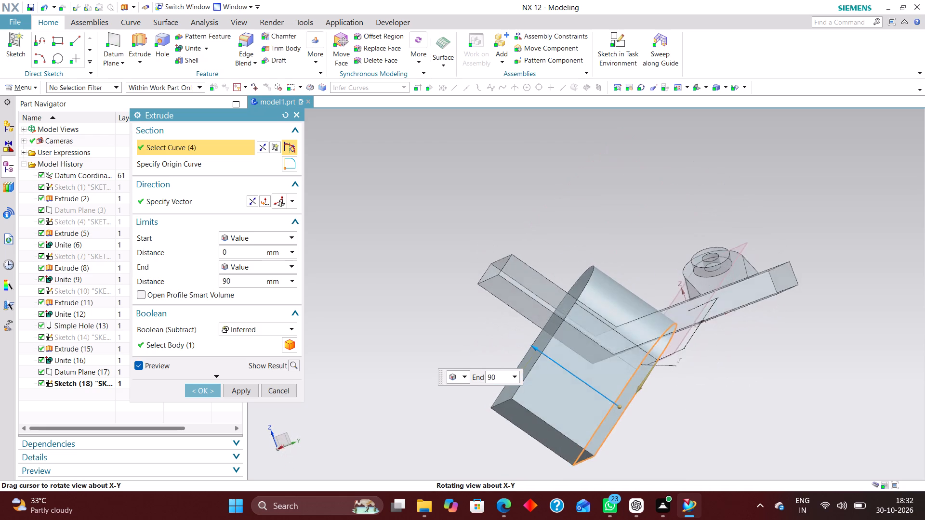
middle_click_drag(725, 398, 736, 423)
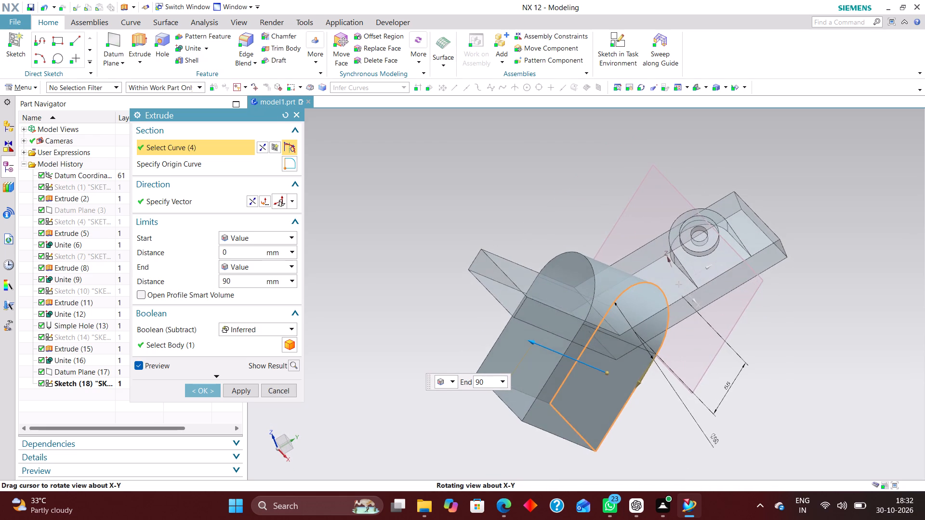
middle_click_drag(736, 423, 732, 416)
middle_click_drag(731, 416, 742, 418)
left_click_drag(532, 346, 531, 344)
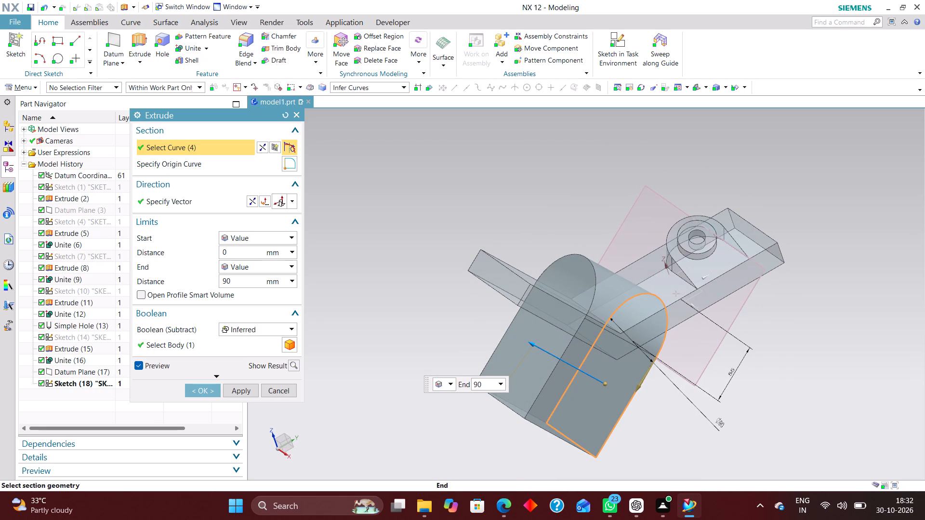
left_click_drag(531, 344, 495, 299)
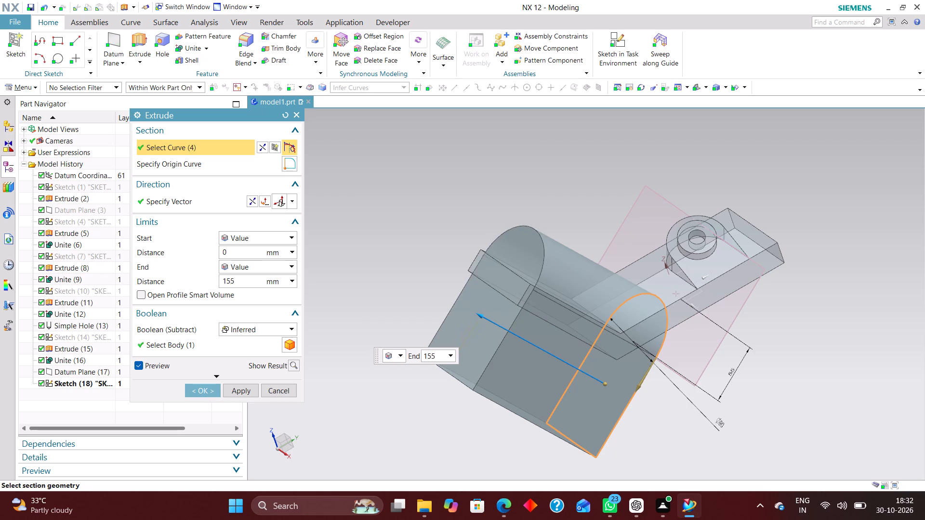
left_click_drag(495, 299, 488, 295)
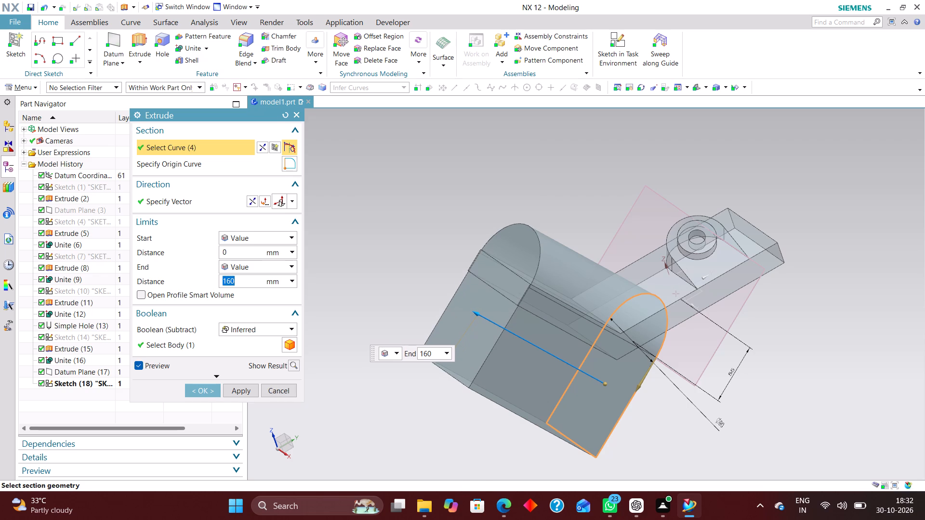
Set the extrude's start distance to 140 mm and complete it with the inferred subtraction from the bracket body.
middle_click_drag(696, 432, 684, 406)
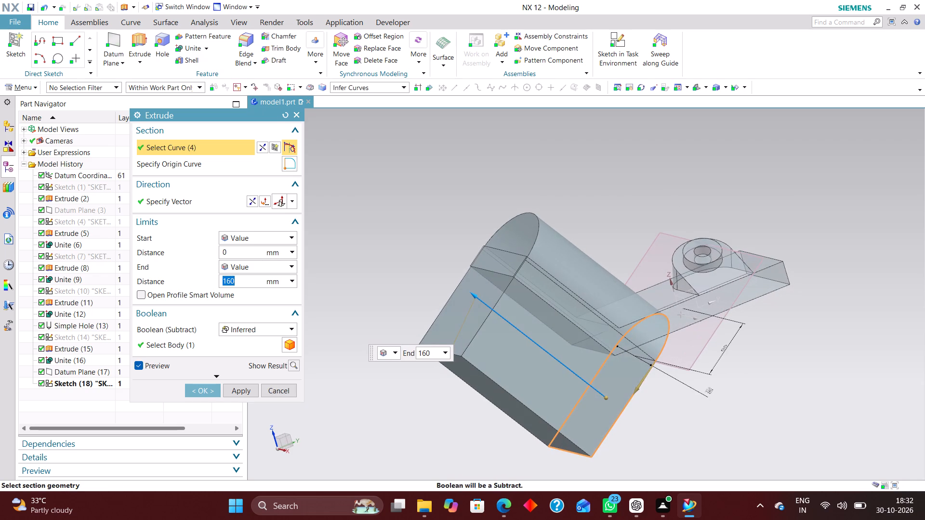
left_click_drag(604, 398, 509, 302)
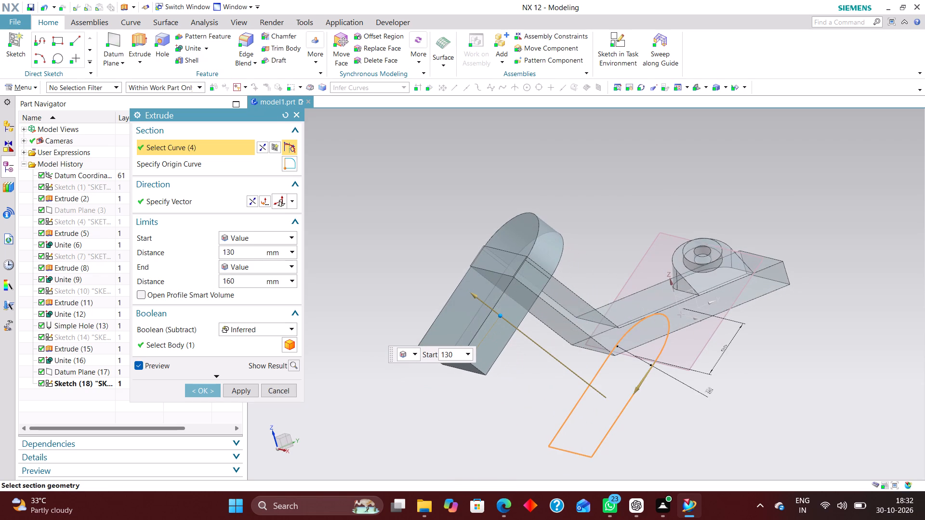
left_click_drag(509, 302, 505, 299)
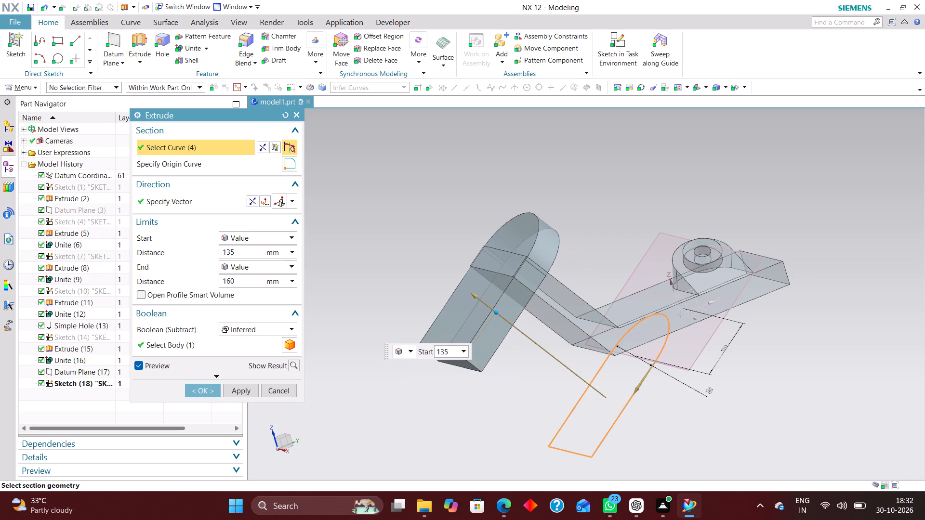
left_click_drag(505, 299, 500, 296)
scroll(549, 403, "down", 1)
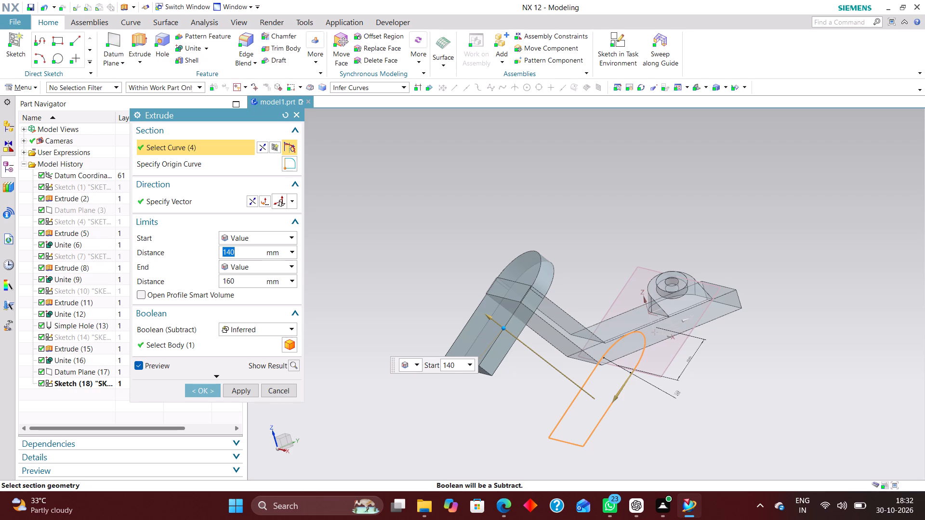
left_click(207, 388)
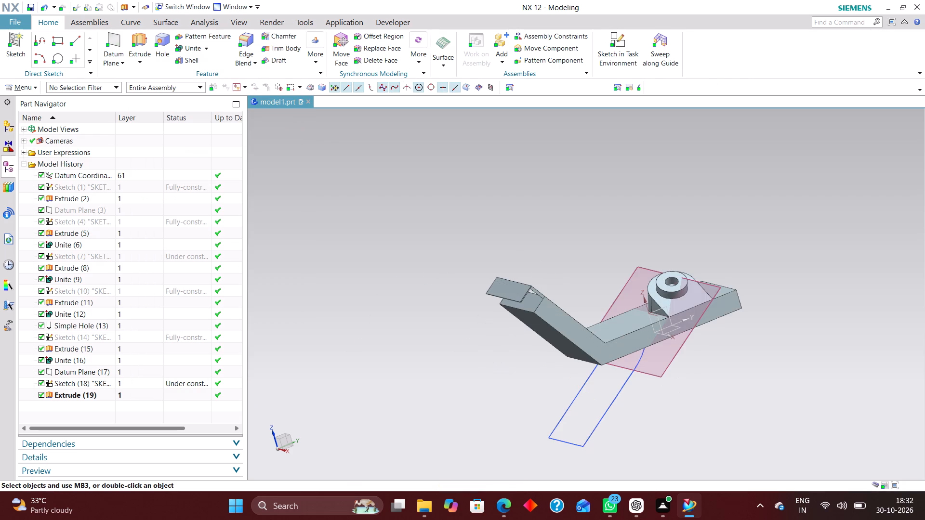
Edit the round-ended profile's extrude and change its Boolean to None so it forms a separate body.
middle_click_drag(740, 399, 744, 393)
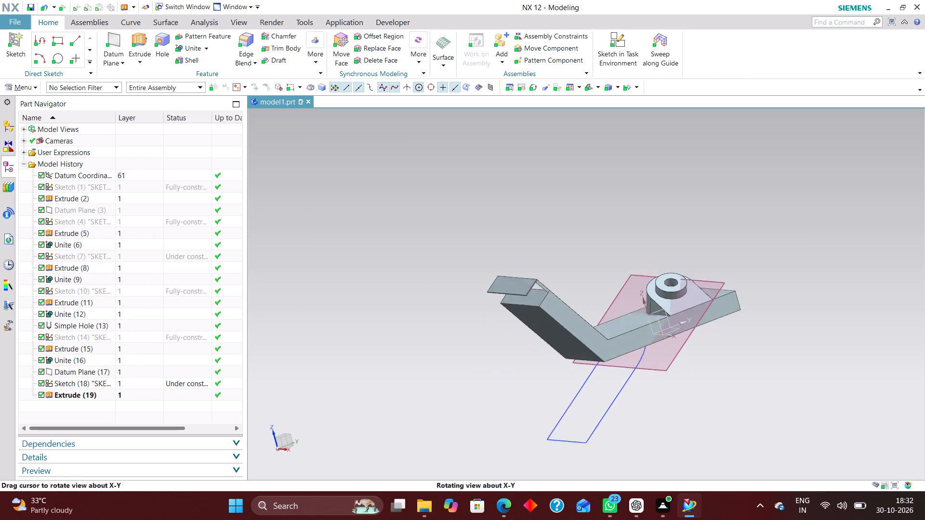
middle_click_drag(744, 393, 747, 378)
left_click_drag(93, 393, 98, 393)
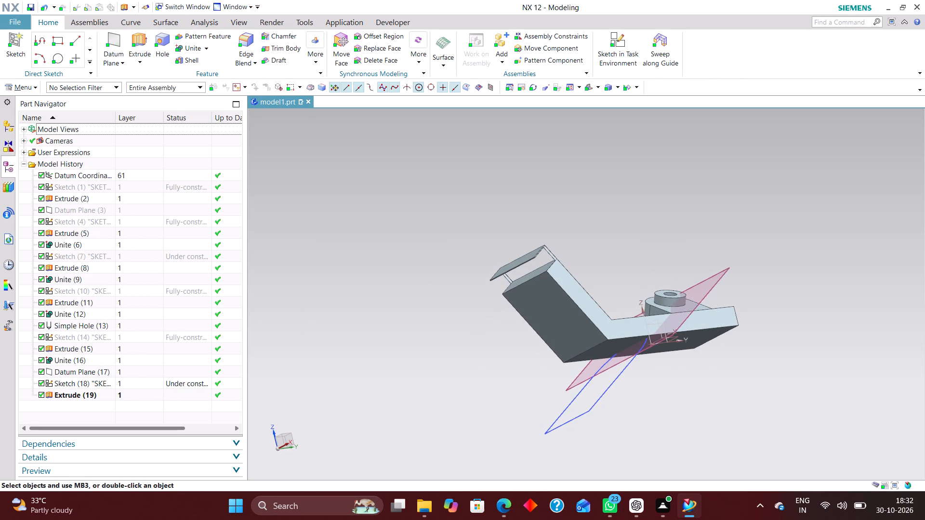
right_click(100, 391)
left_click(149, 173)
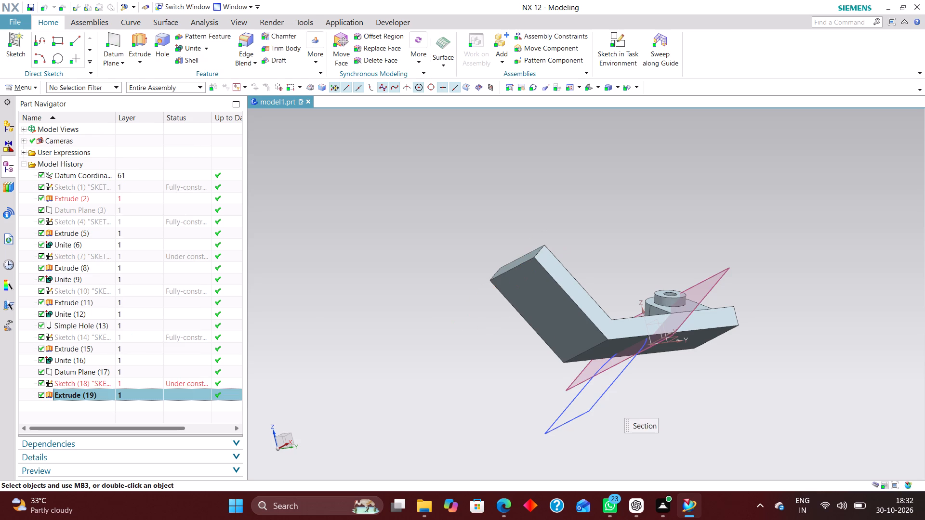
left_click(259, 327)
left_click(258, 339)
left_click(241, 374)
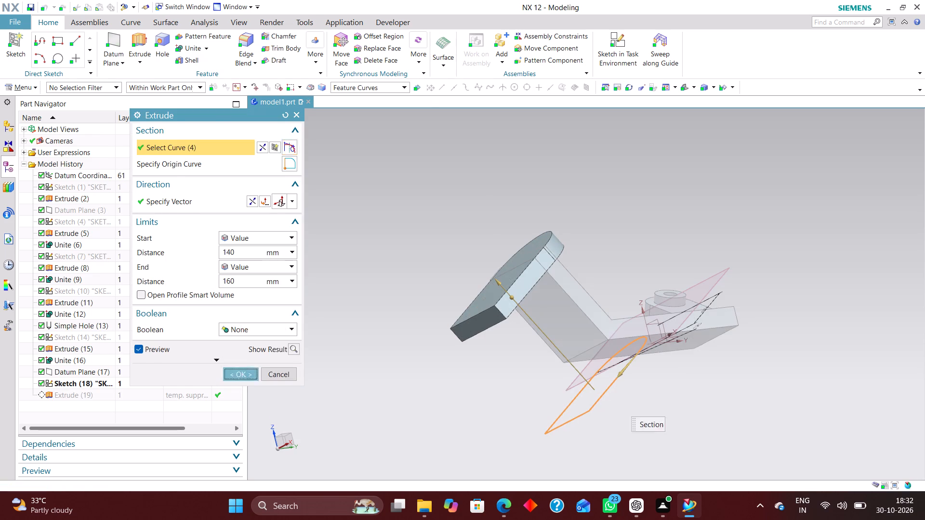
Edit the round-ended profile's sketch, setting the rounded end's centre 20 mm from the horizontal axis, and finish the sketch.
middle_click_drag(648, 224, 631, 270)
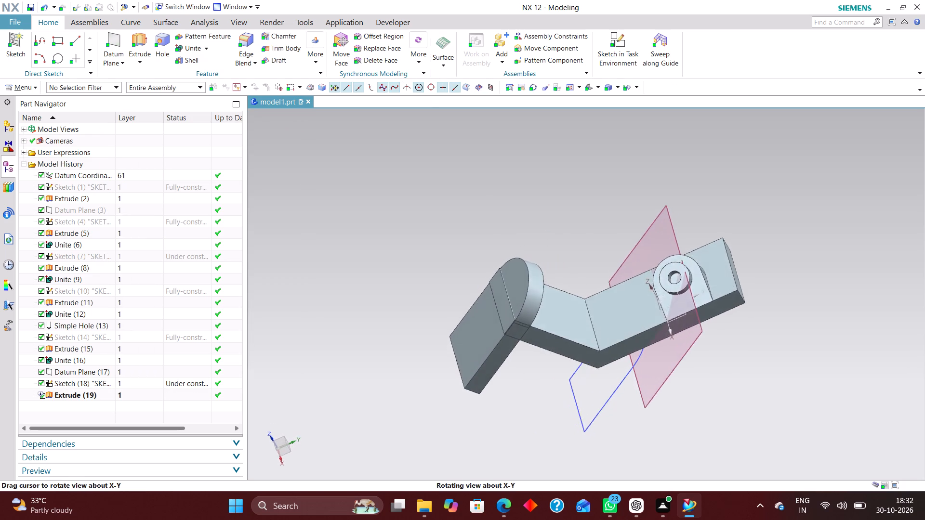
middle_click_drag(631, 270, 658, 256)
middle_click_drag(648, 256, 632, 262)
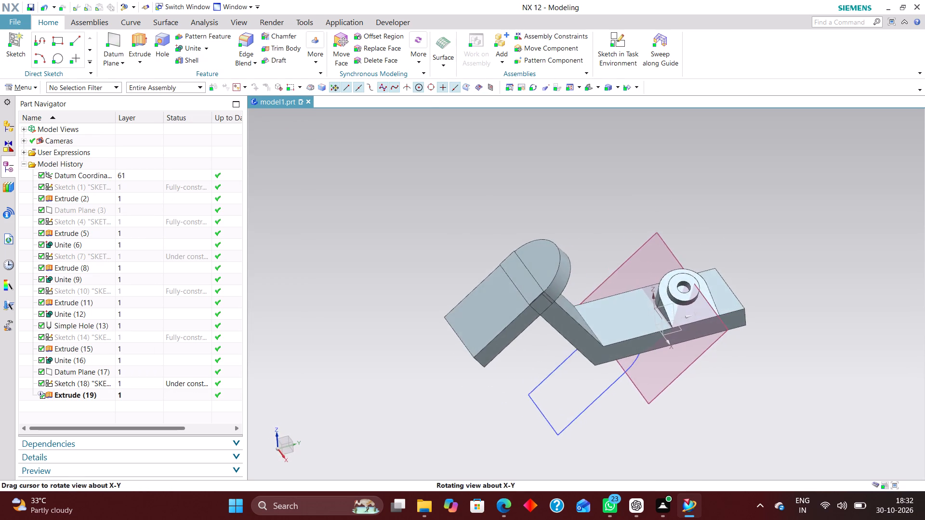
middle_click_drag(632, 262, 620, 260)
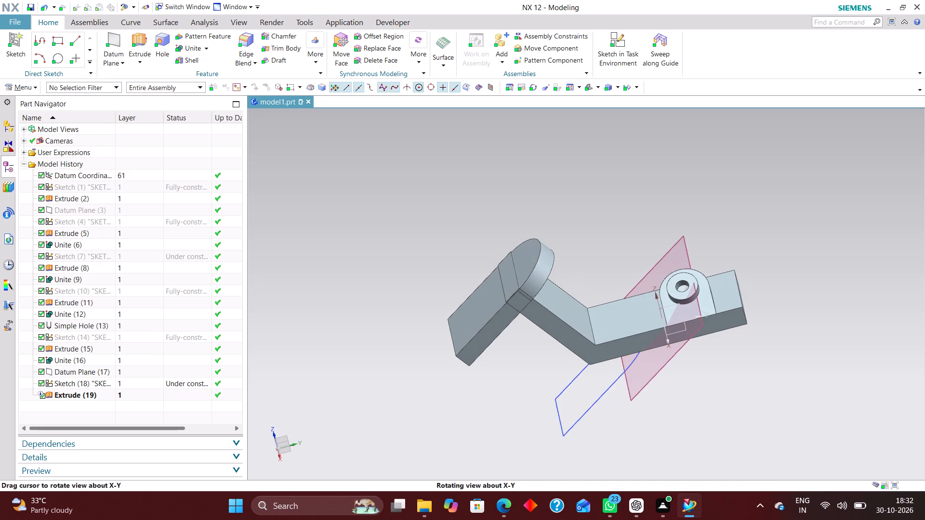
middle_click_drag(620, 260, 621, 261)
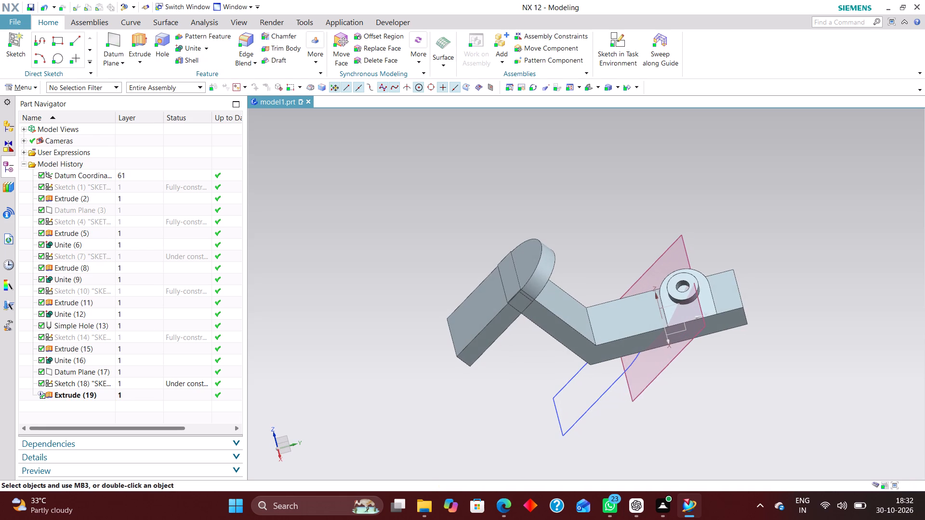
middle_click_drag(592, 271, 598, 263)
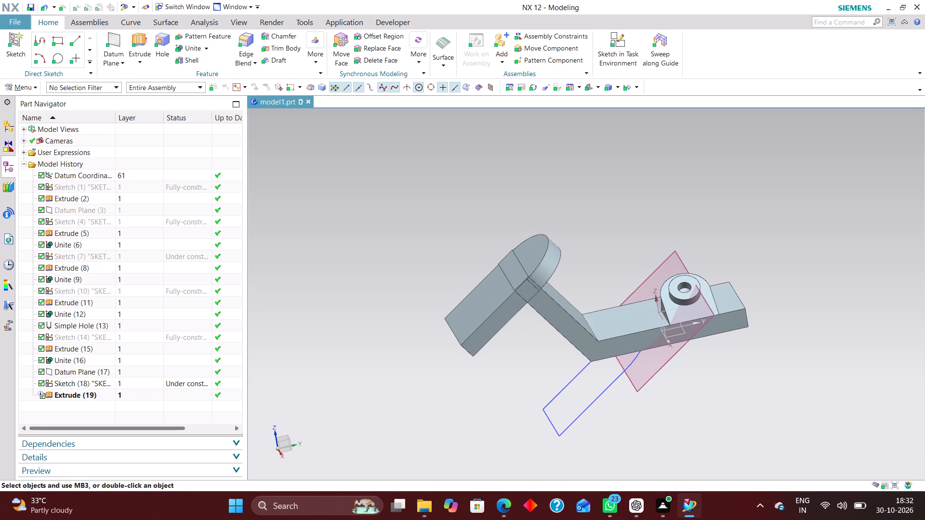
right_click(613, 378)
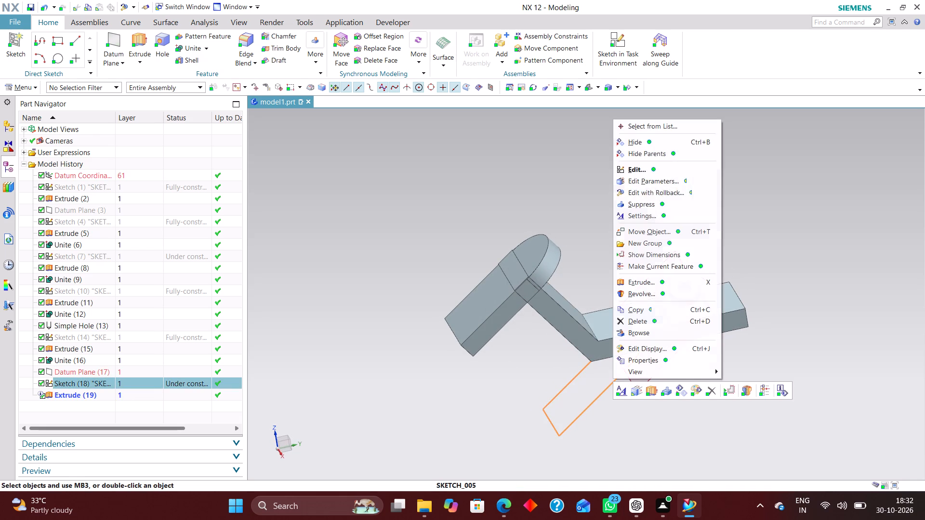
left_click(663, 194)
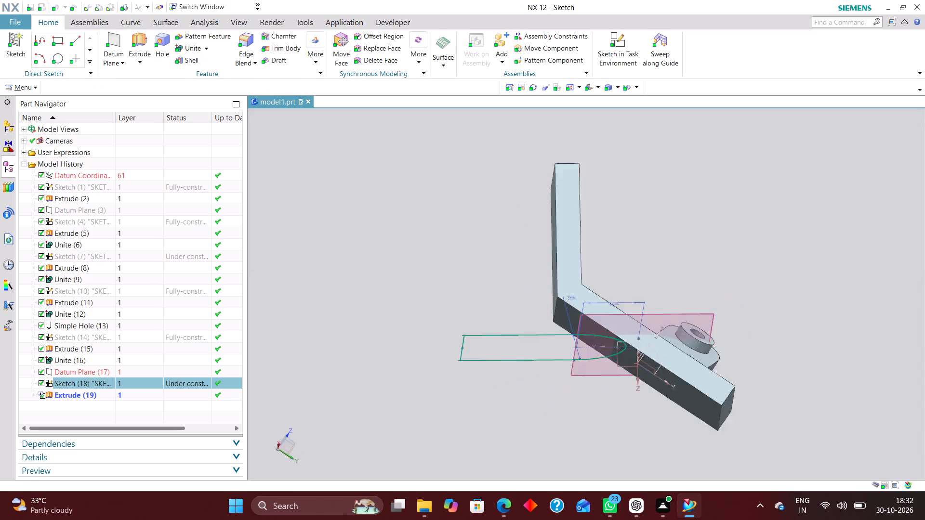
scroll(642, 189, "down", 4)
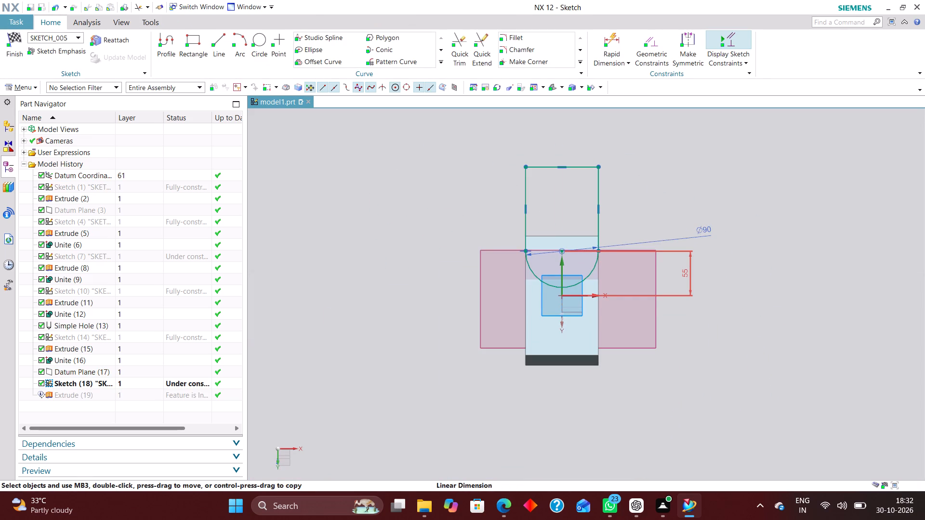
double_click(687, 273)
left_click(710, 294)
double_click(685, 273)
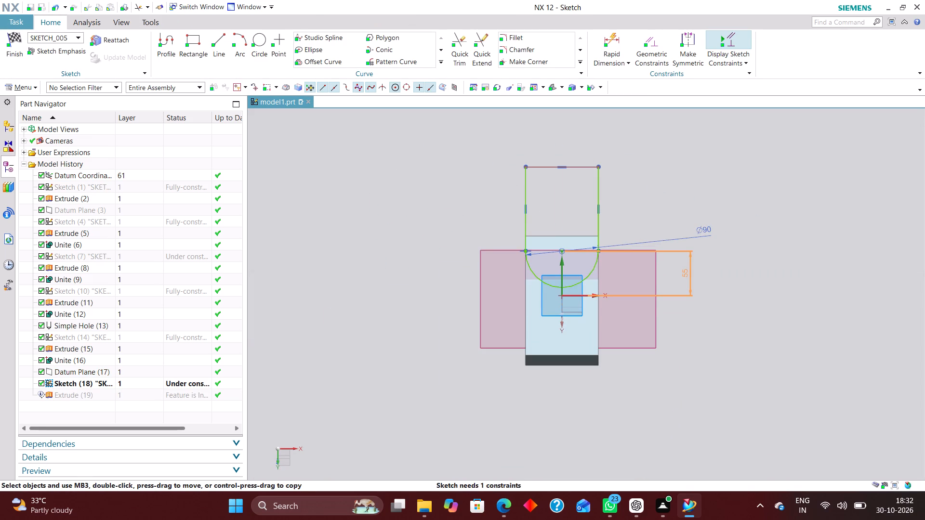
key("2")
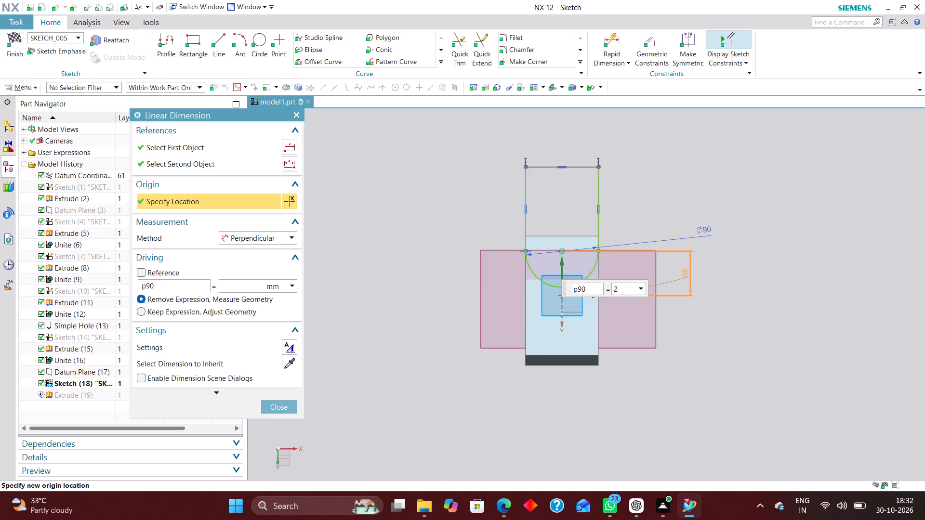
key("0")
key("Return")
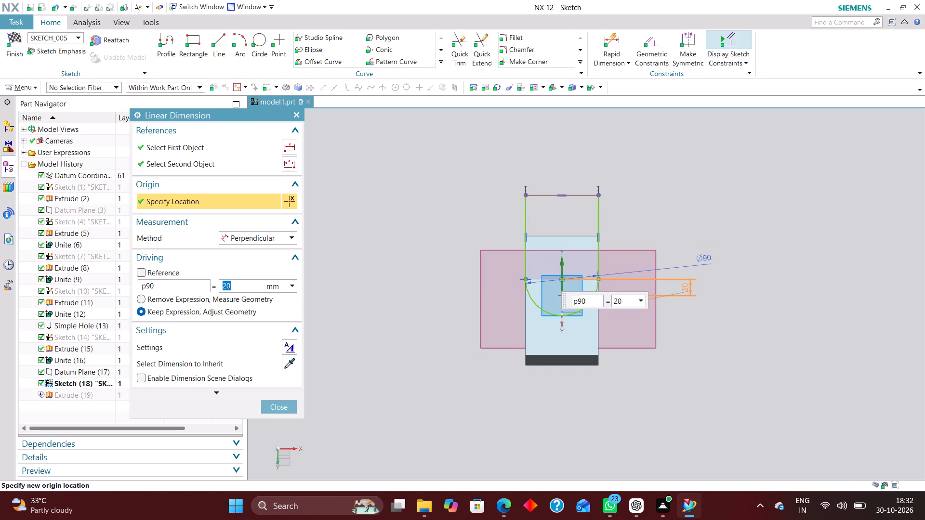
left_click(267, 405)
left_click(13, 33)
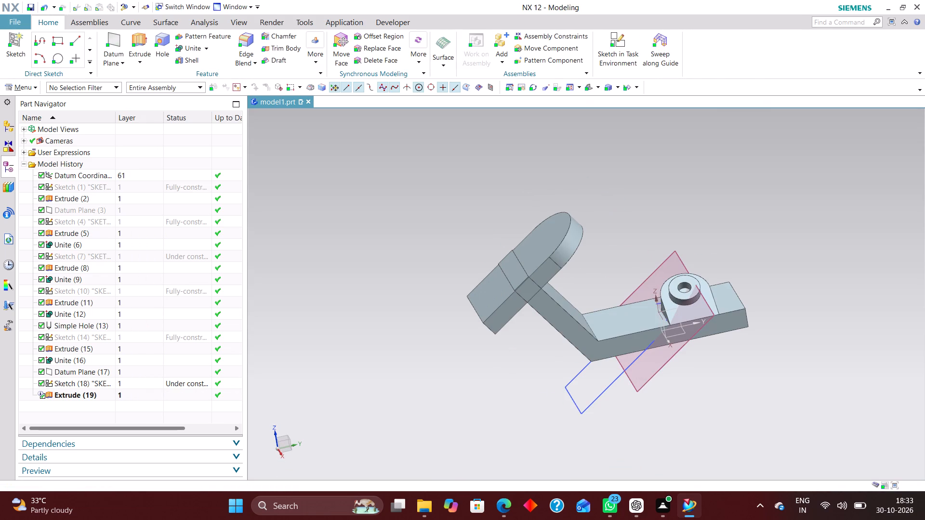
Examine how the round-ended plate meets the end of the inclined arm.
scroll(522, 293, "up", 3)
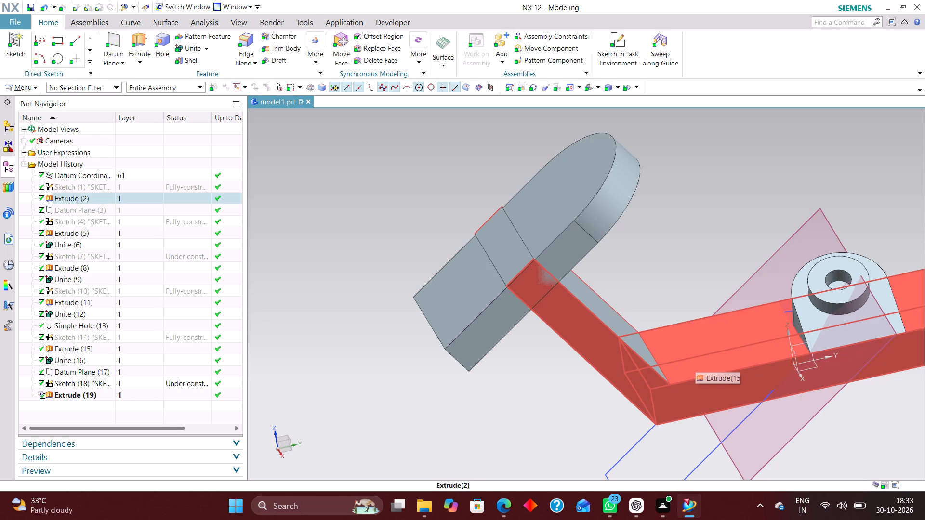
scroll(502, 282, "up", 4)
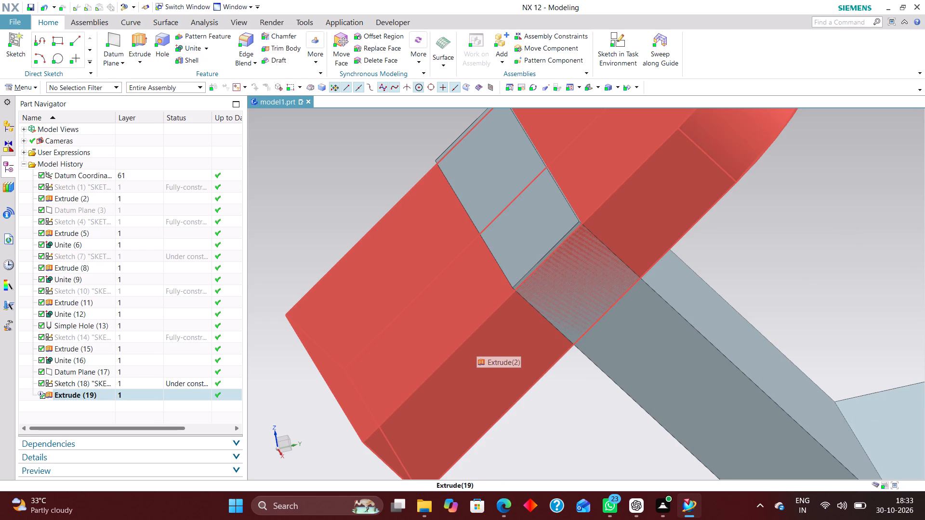
scroll(533, 385, "down", 4)
scroll(561, 291, "up", 2)
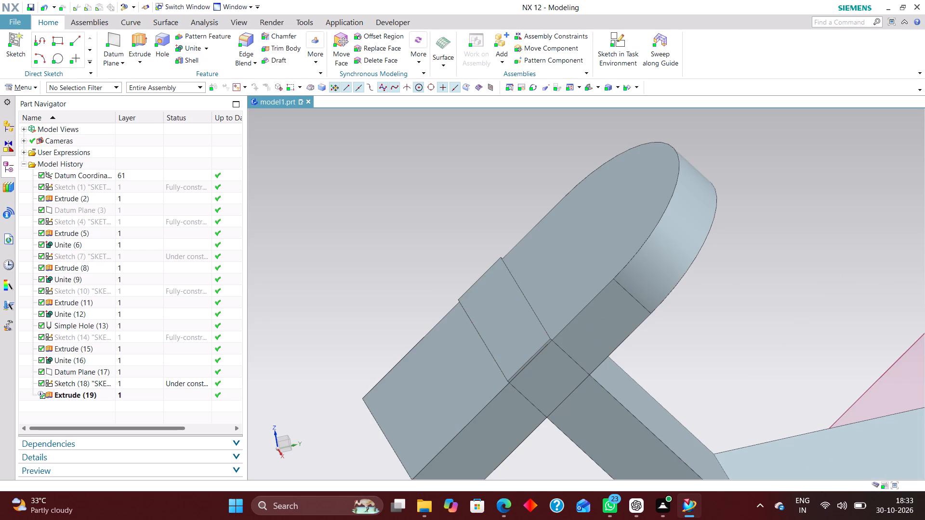
scroll(427, 201, "down", 4)
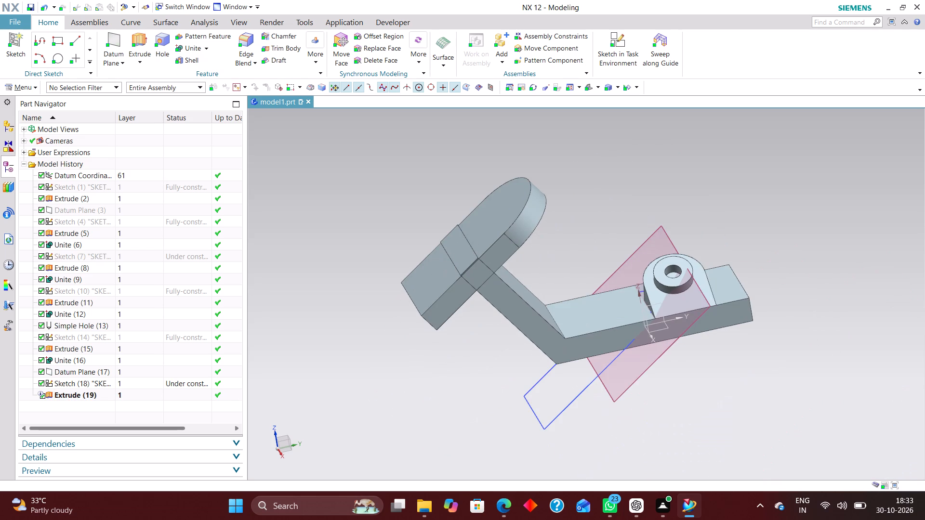
scroll(428, 202, "up", 1)
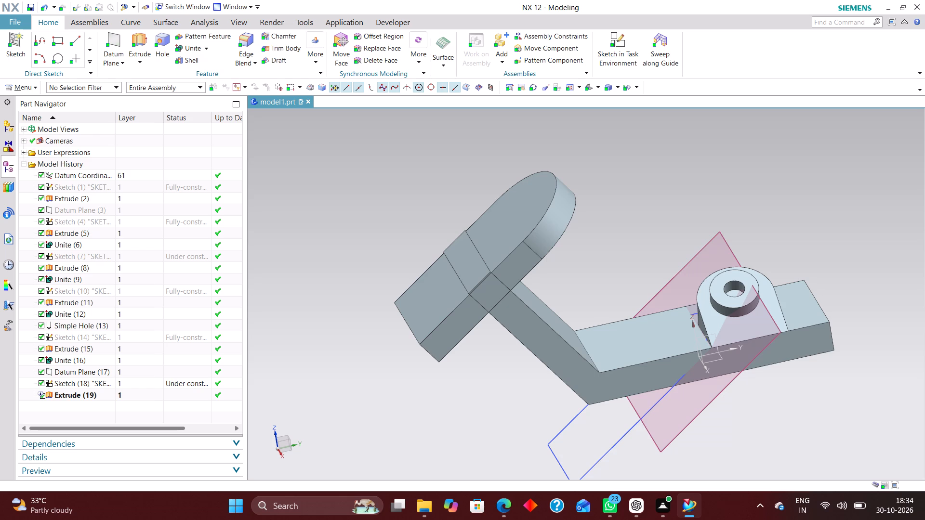
scroll(520, 311, "up", 4)
scroll(479, 292, "up", 4)
scroll(457, 243, "down", 4)
Reopen the round-ended plate's extrude and move its end limit to 161 mm.
double_click(423, 295)
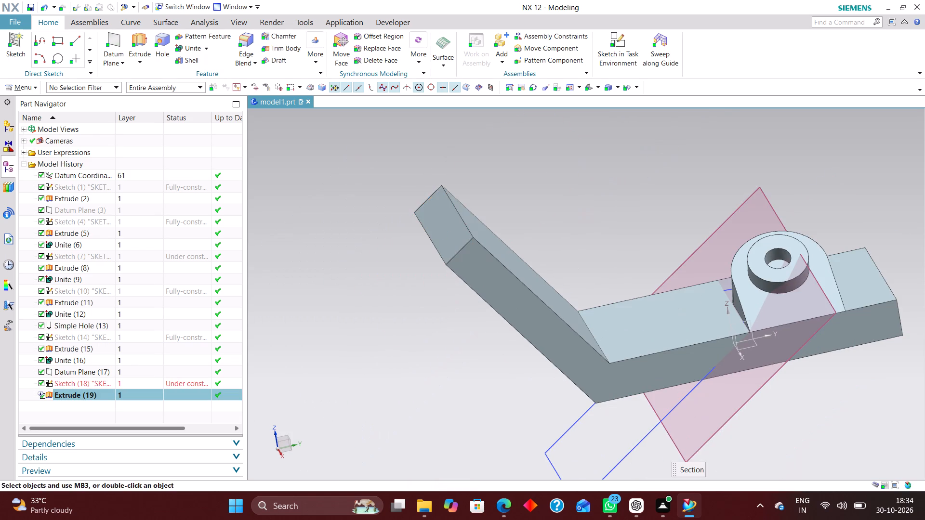
right_click_drag(683, 222, 576, 229)
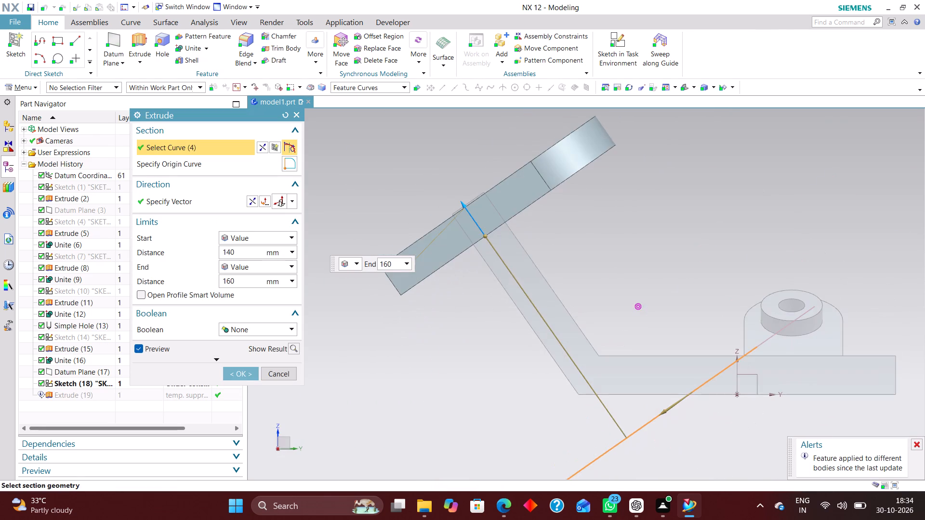
scroll(453, 202, "up", 5)
left_click_drag(487, 218, 482, 215)
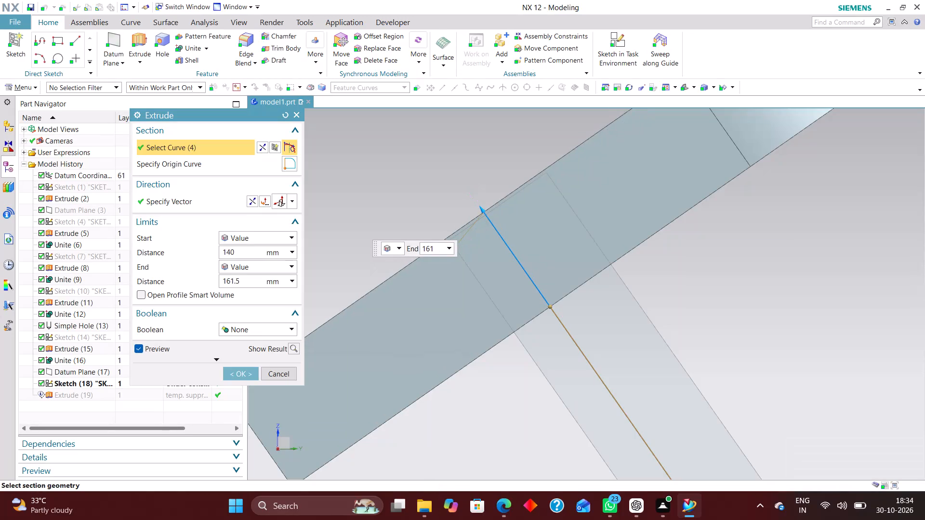
left_click_drag(482, 215, 482, 216)
scroll(557, 294, "up", 1)
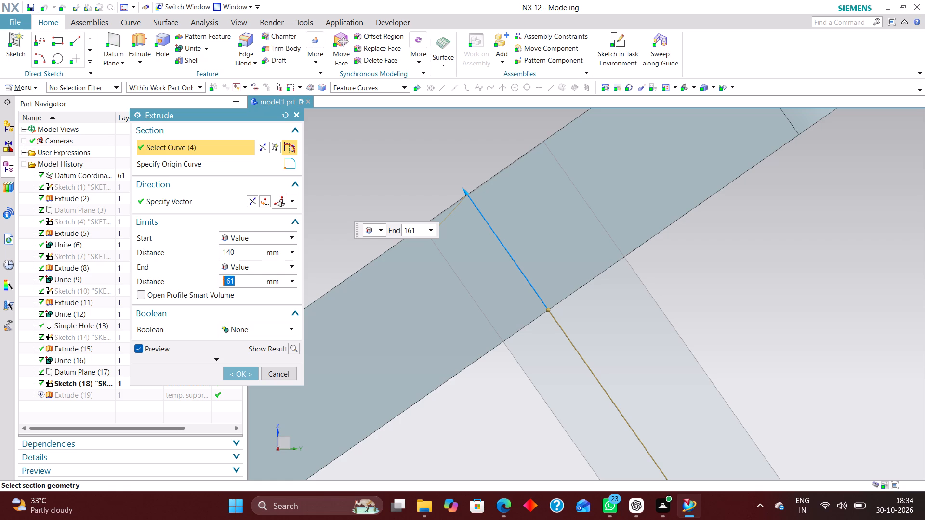
Move the plate extrude's start limit to 141 mm and complete the edit.
scroll(582, 264, "down", 4)
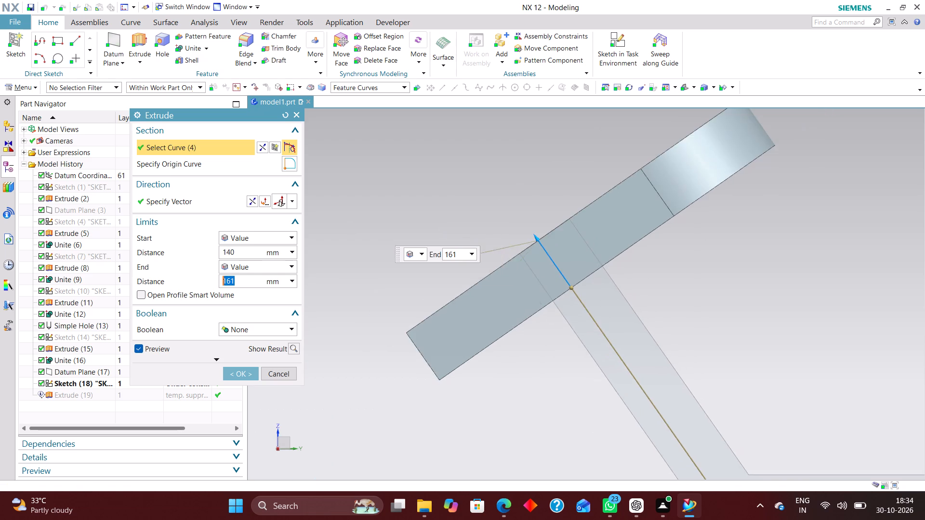
scroll(671, 377, "down", 3)
scroll(660, 415, "down", 1)
scroll(700, 426, "down", 2)
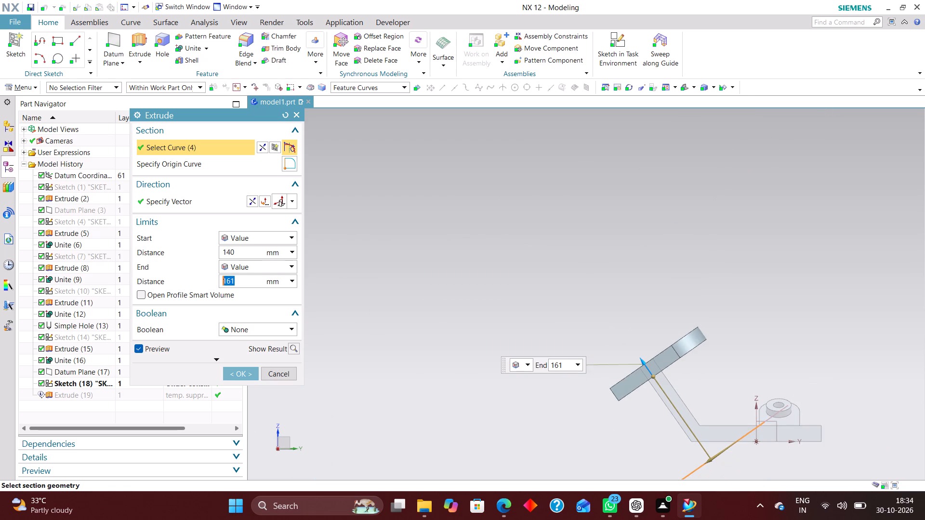
scroll(712, 447, "up", 3)
scroll(594, 322, "up", 4)
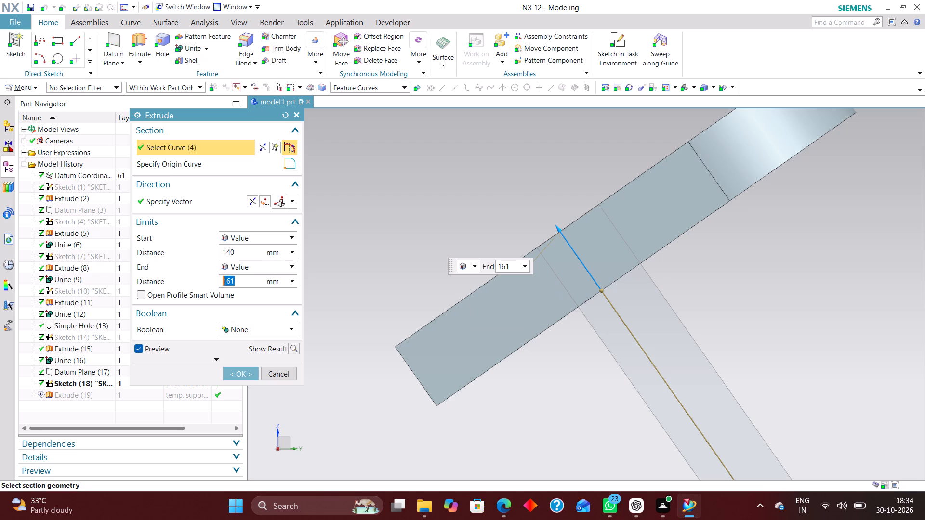
scroll(576, 274, "up", 2)
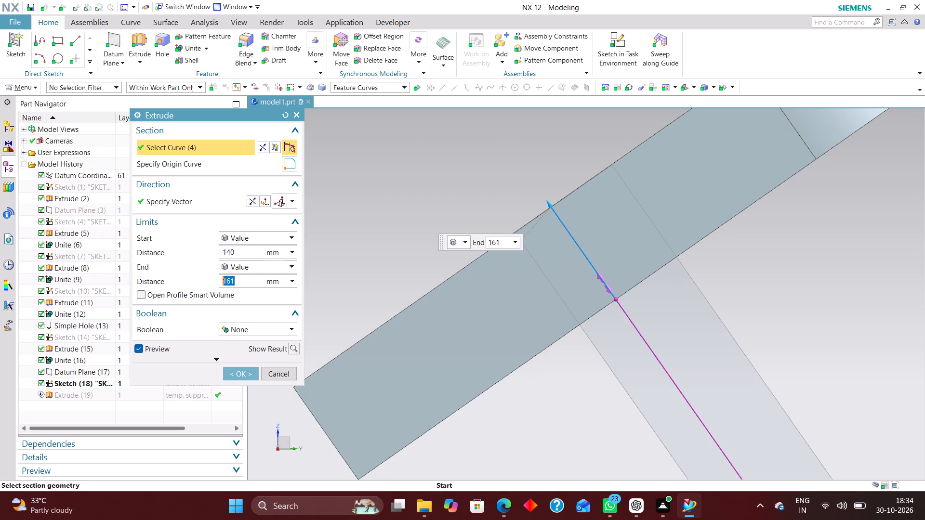
left_click_drag(613, 298, 607, 294)
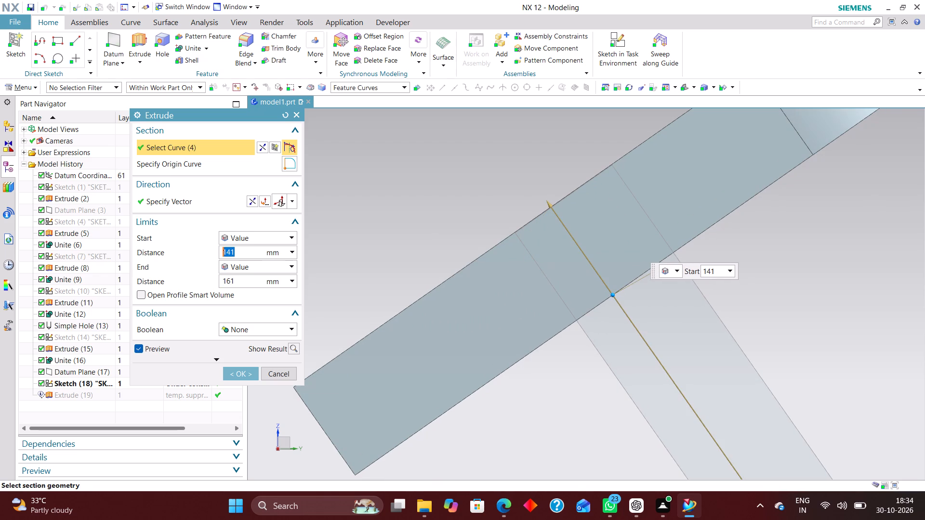
left_click(239, 373)
Examine the round-ended plate's fit on the inclined arm from several angles.
scroll(479, 335, "down", 5)
middle_click_drag(614, 318, 627, 326)
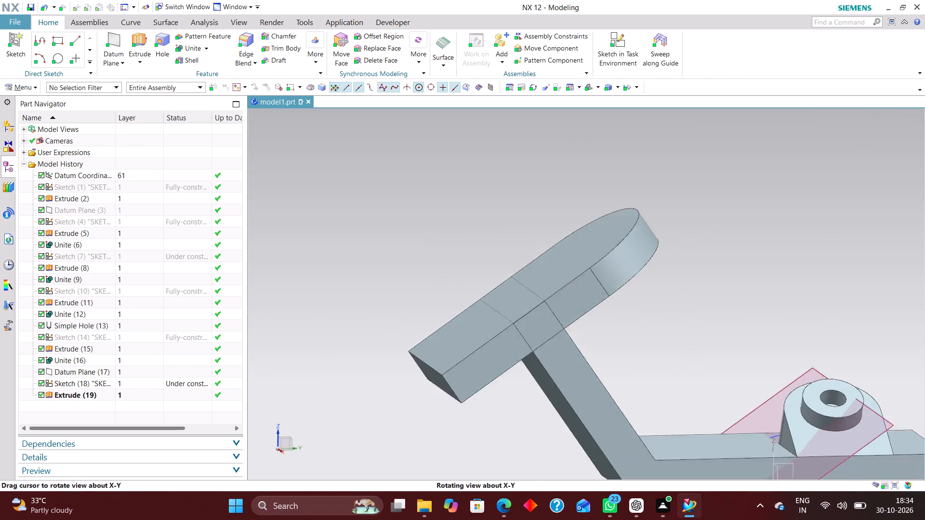
middle_click_drag(627, 326, 658, 347)
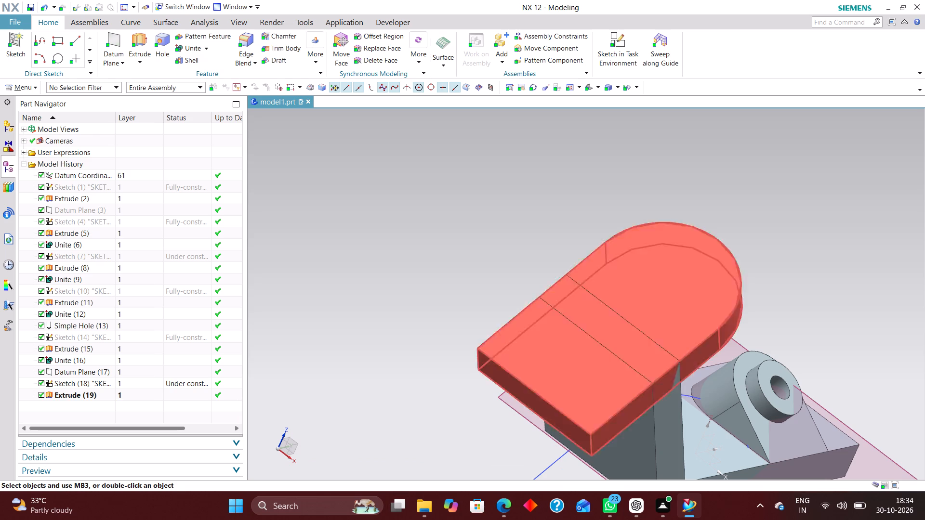
scroll(483, 248, "down", 4)
scroll(573, 302, "up", 3)
middle_click_drag(733, 349, 703, 320)
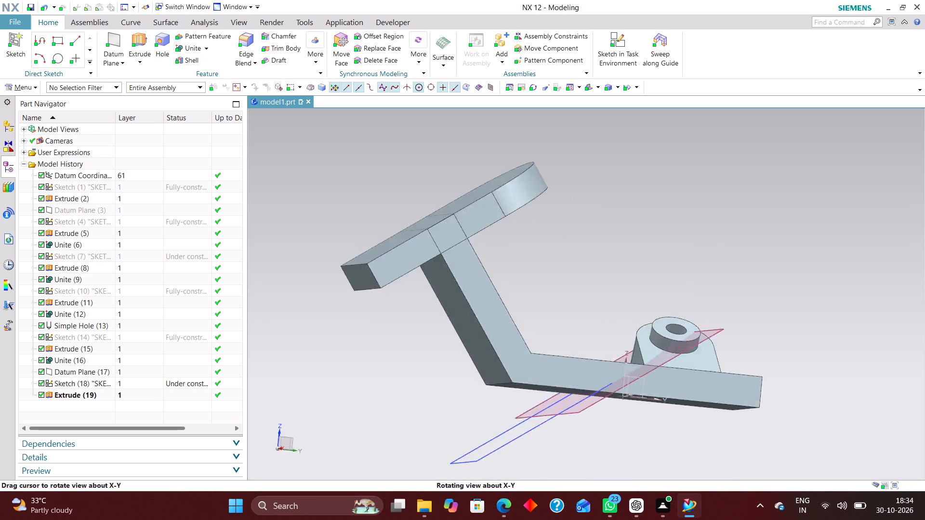
middle_click_drag(703, 320, 693, 340)
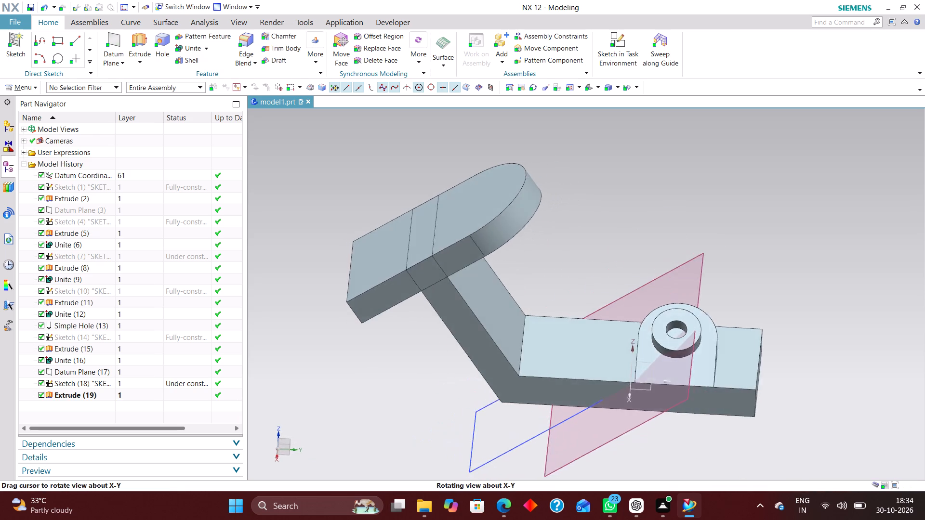
Hide the datum plane and the round-ended plate's sketch, keeping the model in shaded display.
middle_click_drag(693, 340, 704, 337)
right_click_drag(590, 434, 598, 471)
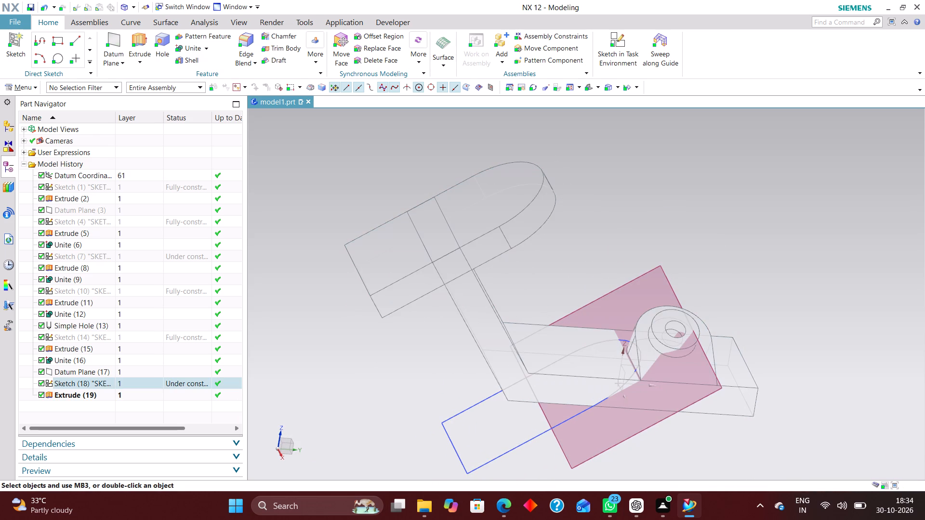
left_click(615, 88)
left_click(620, 102)
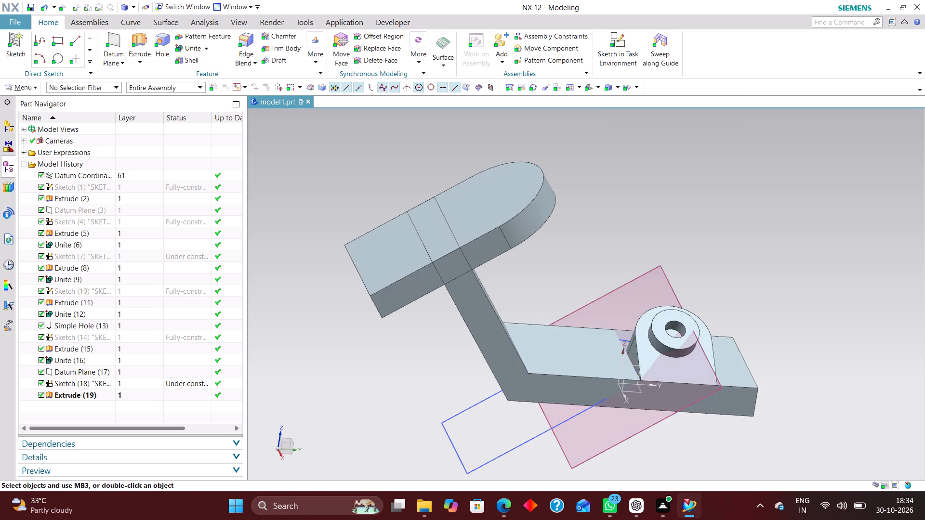
right_click_drag(621, 440, 623, 470)
right_click_drag(566, 416, 566, 418)
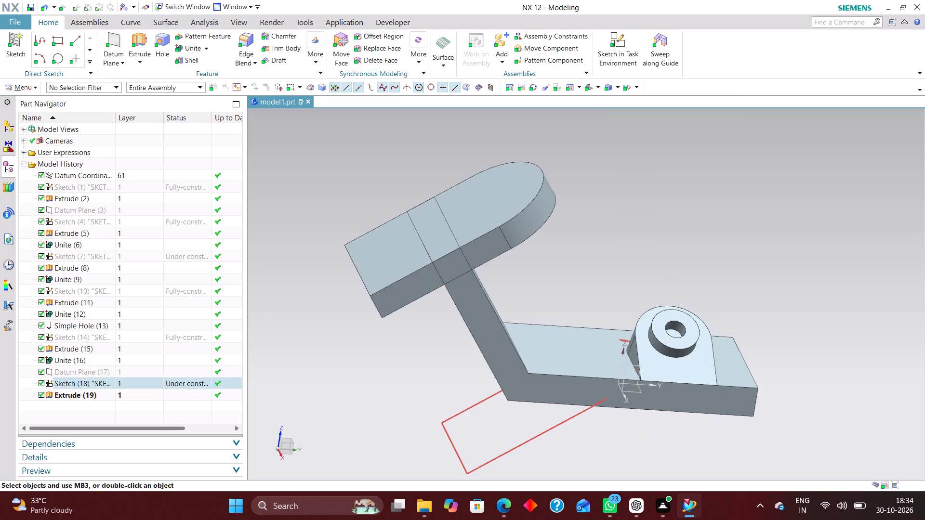
right_click_drag(566, 418, 568, 440)
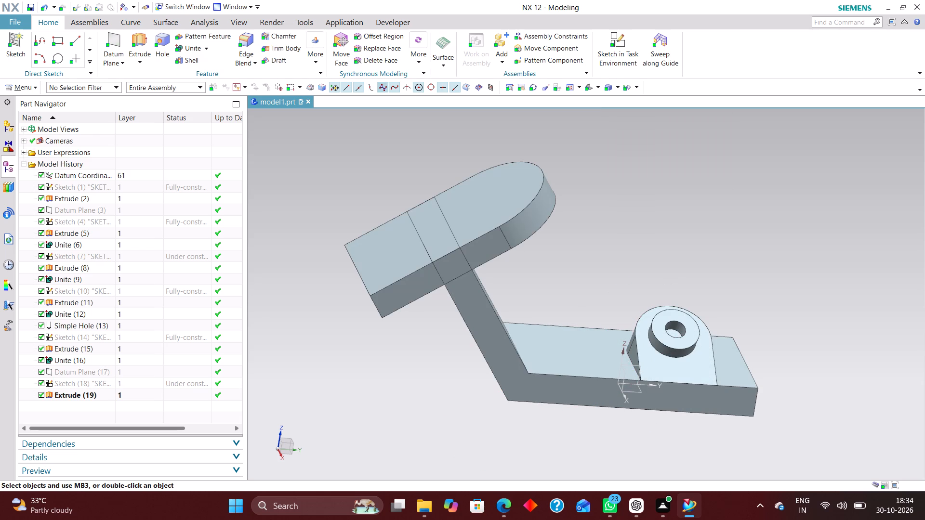
Unite the round-ended plate with the bracket body as the target.
left_click(196, 48)
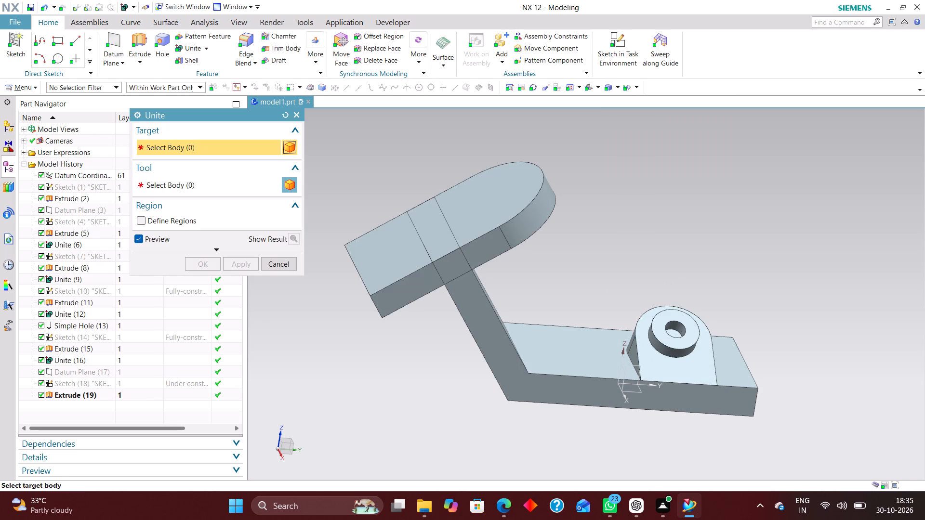
left_click(526, 362)
left_click(382, 283)
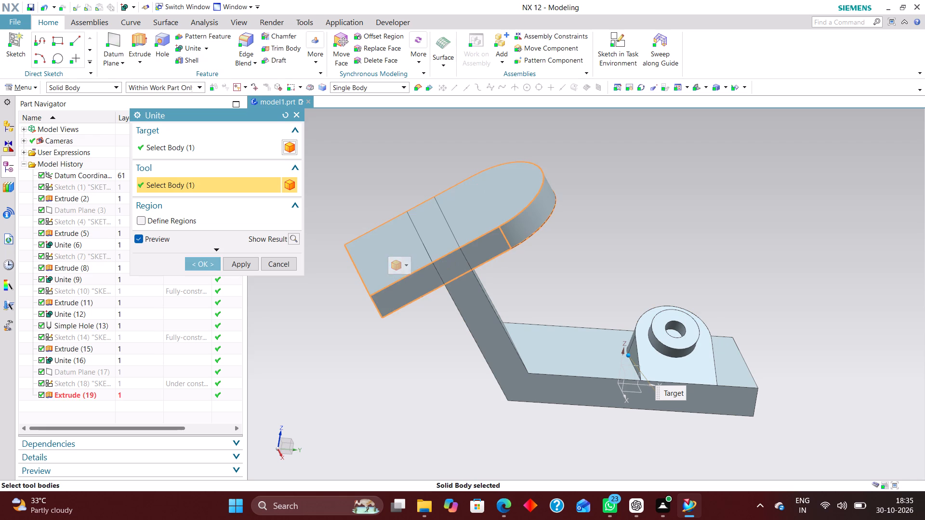
left_click(208, 263)
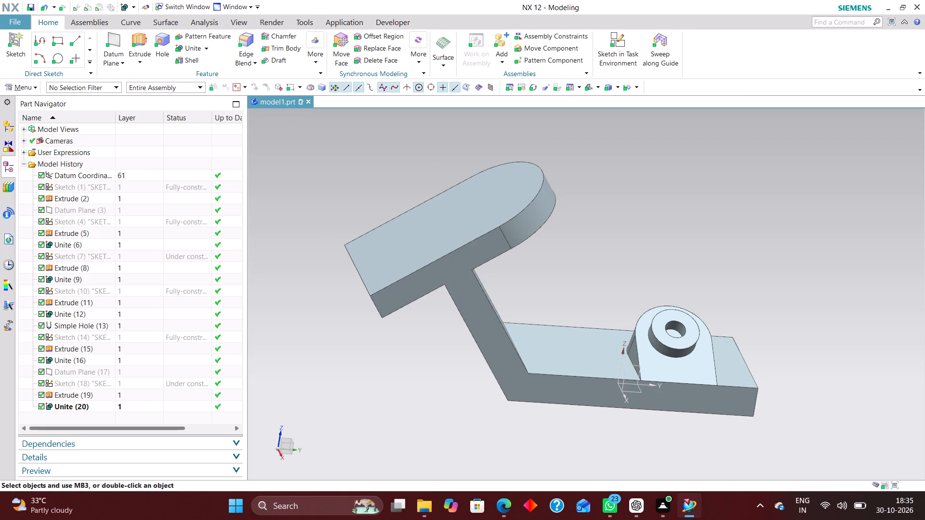
Edit the round-ended plate's sketch with rollback, moving its straight end line onto the inclined arm's edge, and finish the sketch.
middle_click_drag(457, 374, 440, 402)
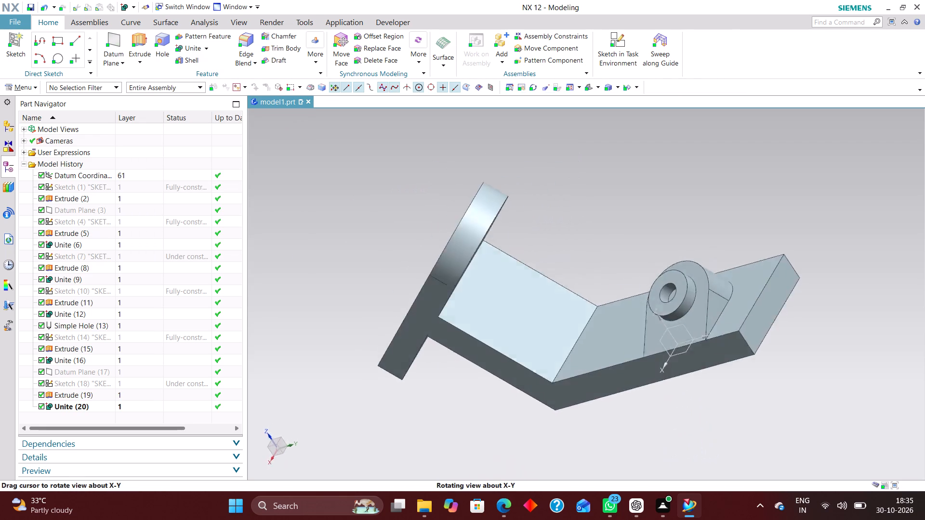
middle_click_drag(440, 402, 470, 391)
scroll(487, 399, "up", 1)
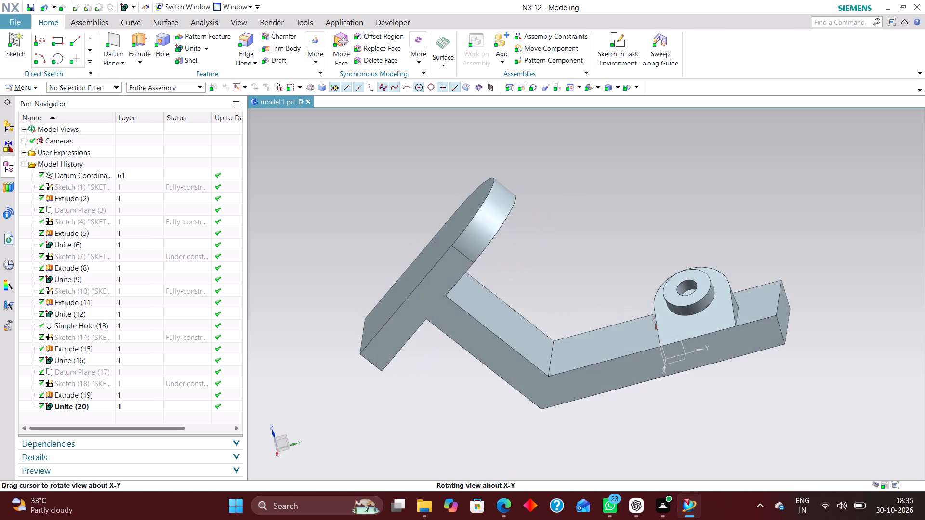
middle_click_drag(470, 391, 476, 390)
middle_click(476, 390)
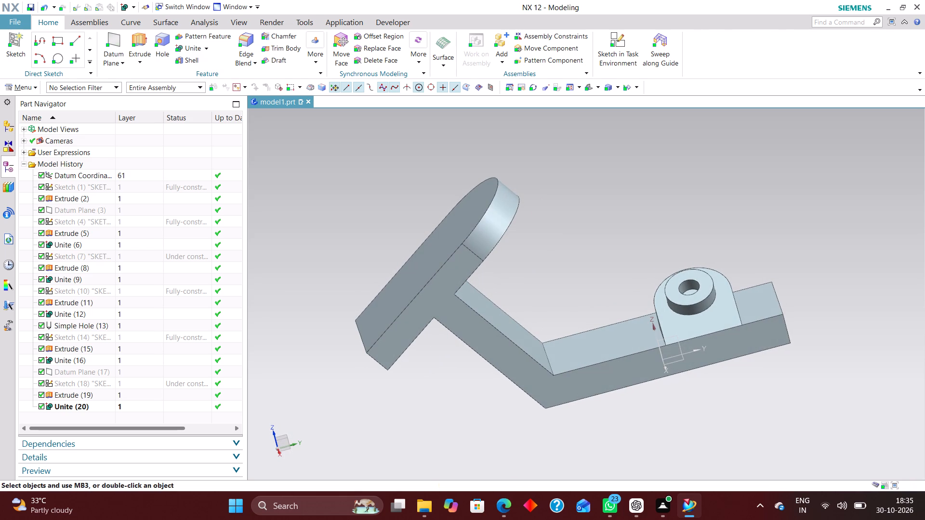
middle_click_drag(477, 431, 499, 426)
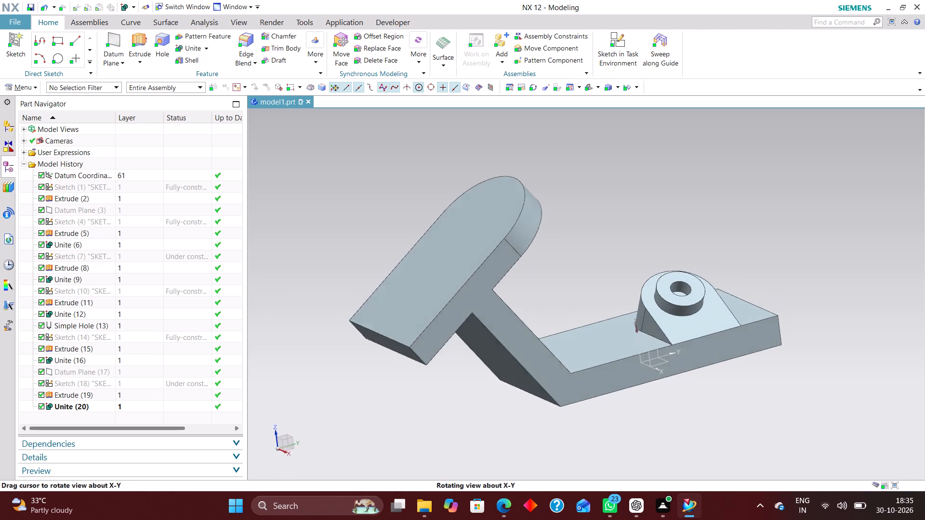
middle_click_drag(499, 426, 502, 425)
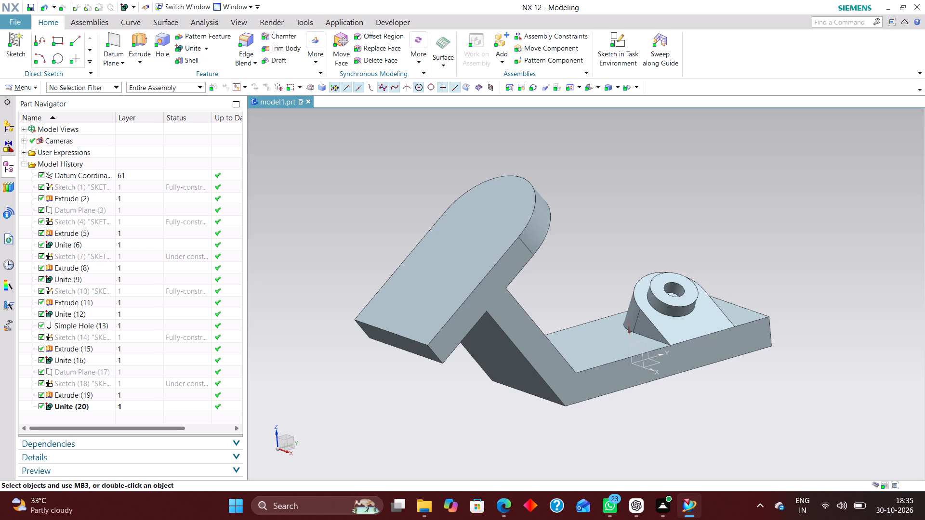
left_click(138, 382)
right_click(138, 382)
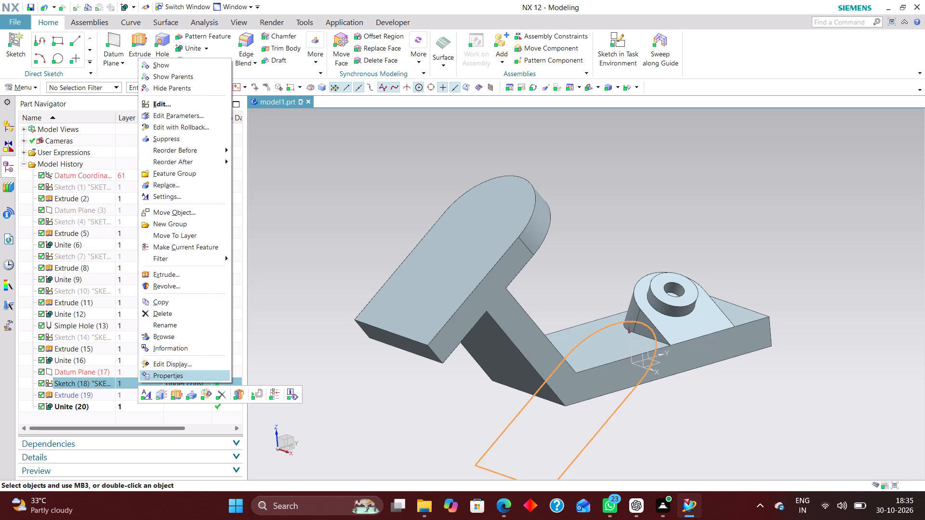
left_click(200, 124)
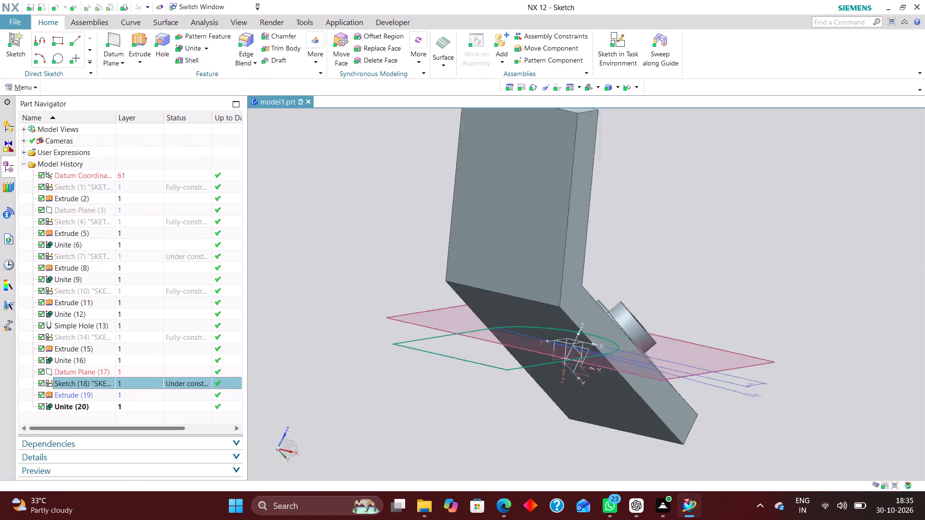
scroll(703, 190, "down", 3)
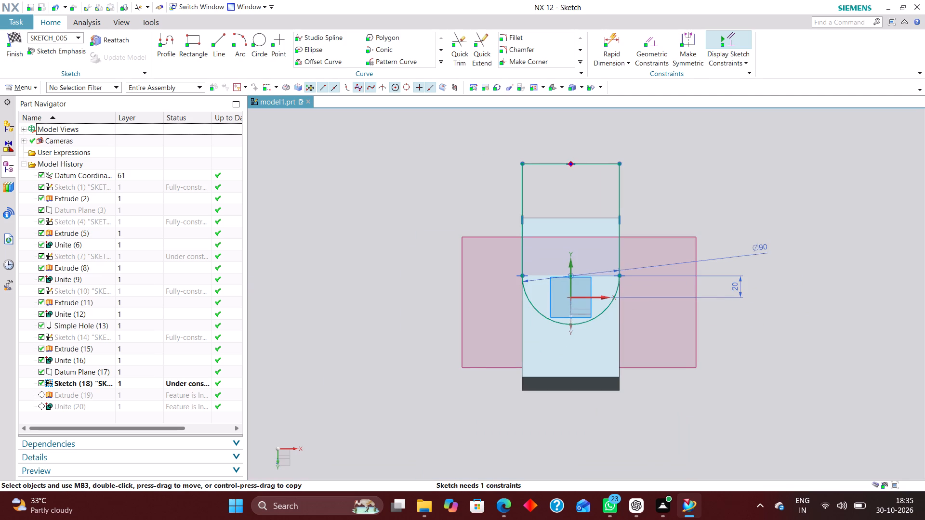
left_click_drag(571, 163, 572, 215)
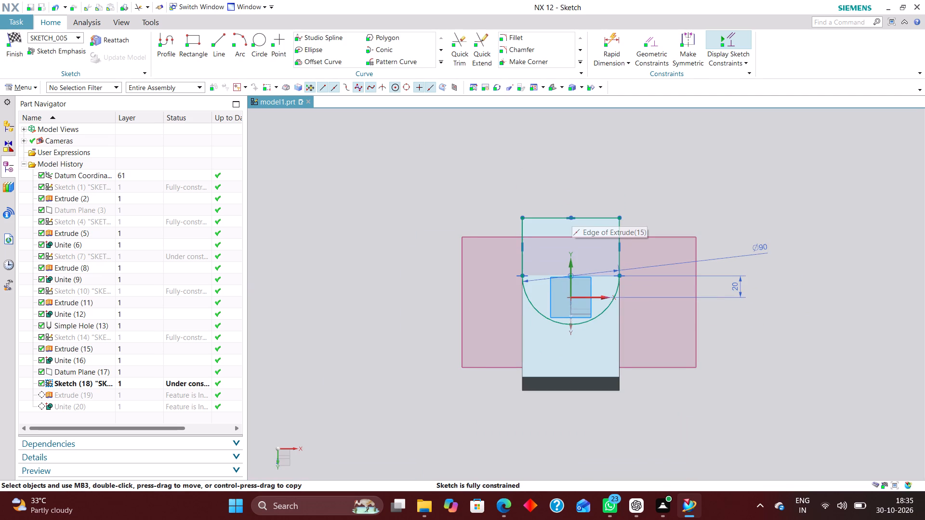
left_click(17, 40)
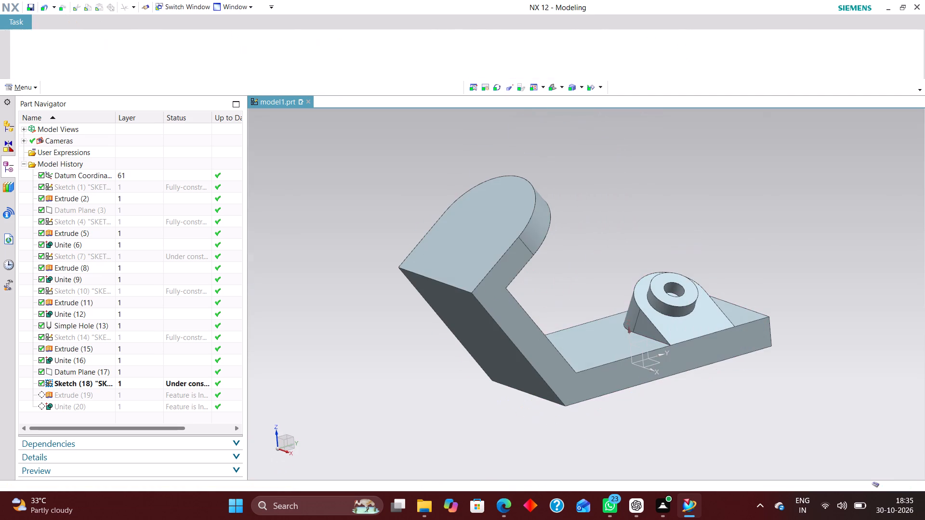
Measure the length of the plate's straight side, from the arm's outer face to the start of the rounded end.
scroll(553, 226, "up", 2)
scroll(563, 208, "down", 2)
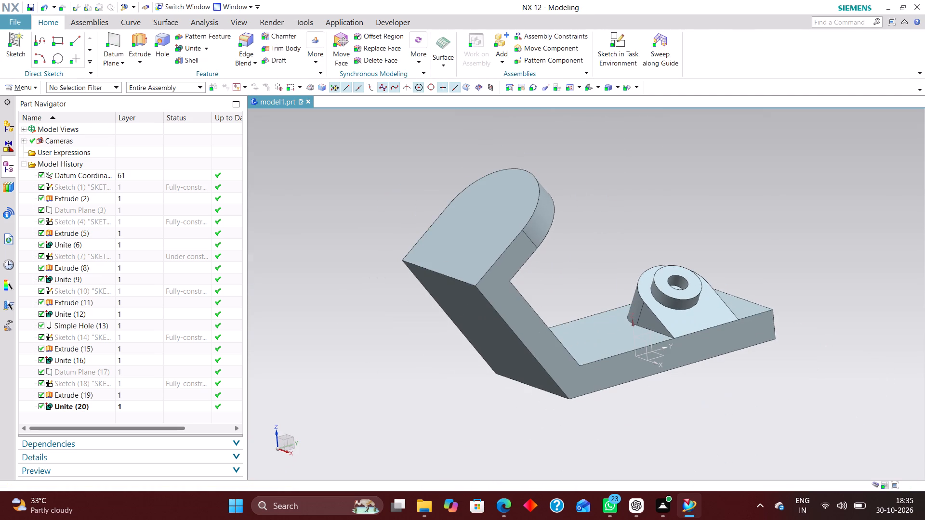
scroll(570, 272, "down", 1)
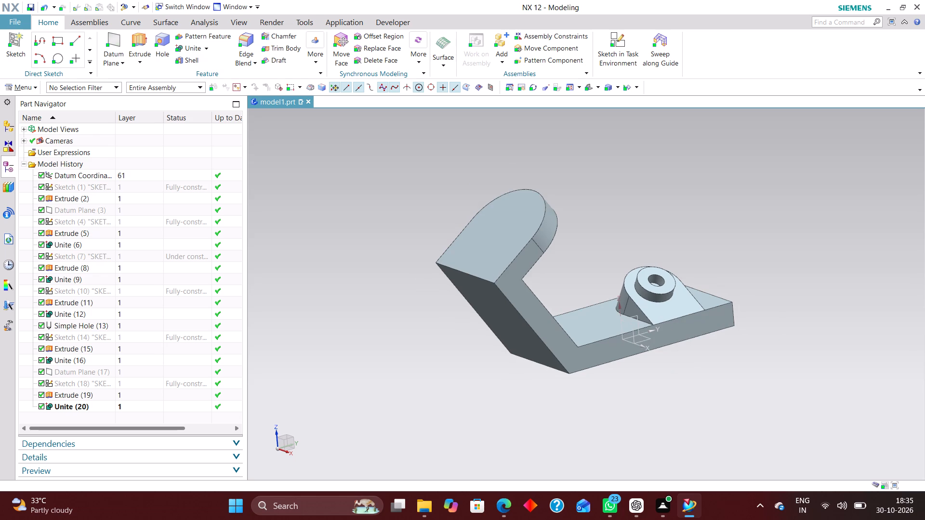
scroll(440, 241, "up", 2)
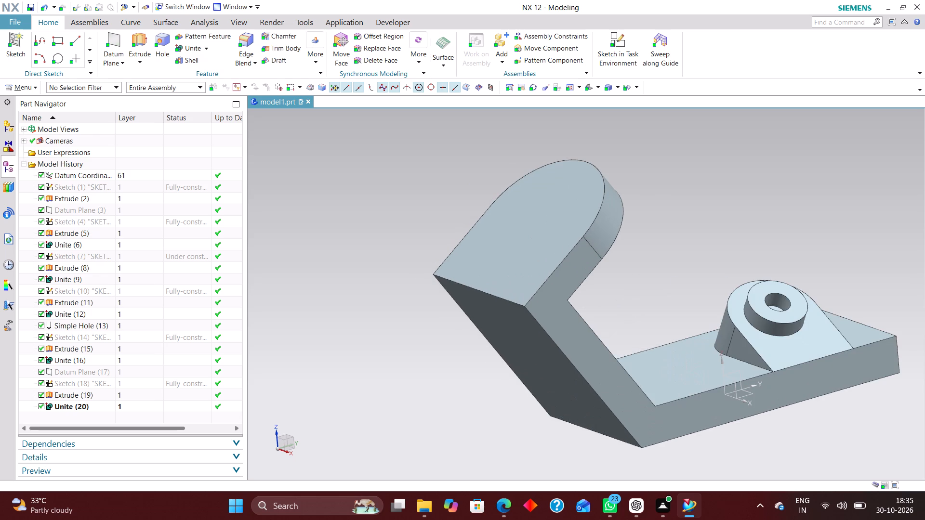
left_click(204, 18)
left_click(22, 47)
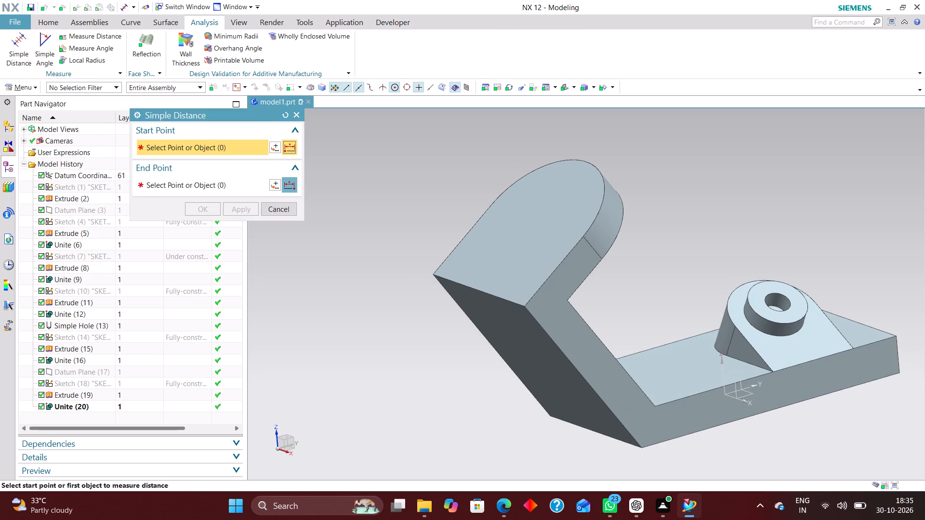
left_click(523, 318)
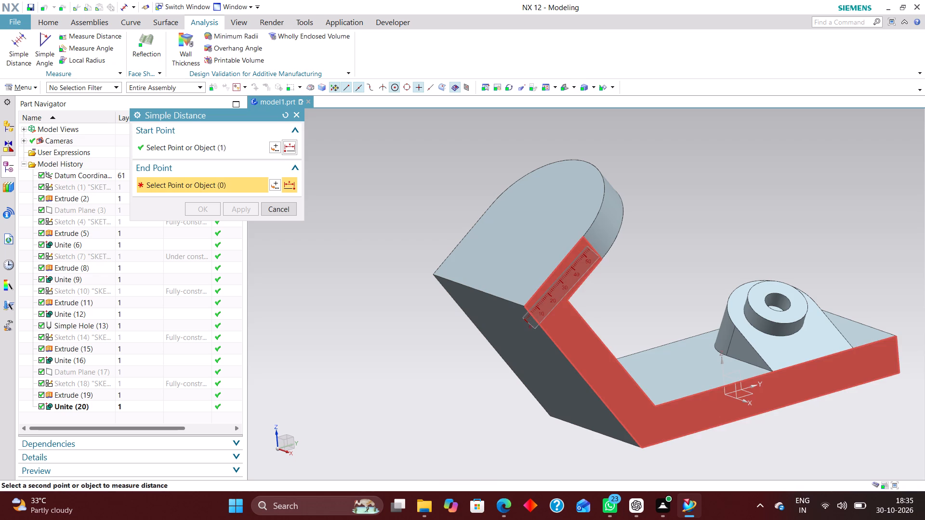
left_click(588, 242)
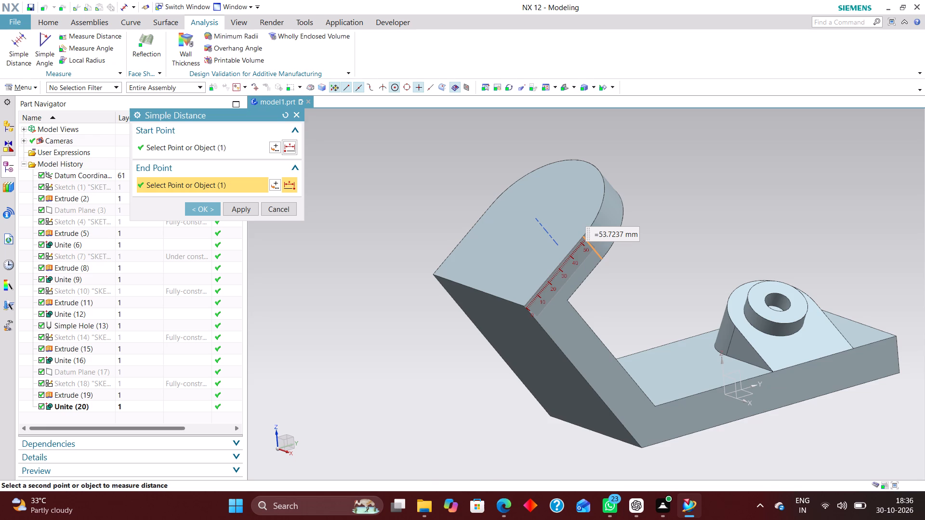
left_click(283, 207)
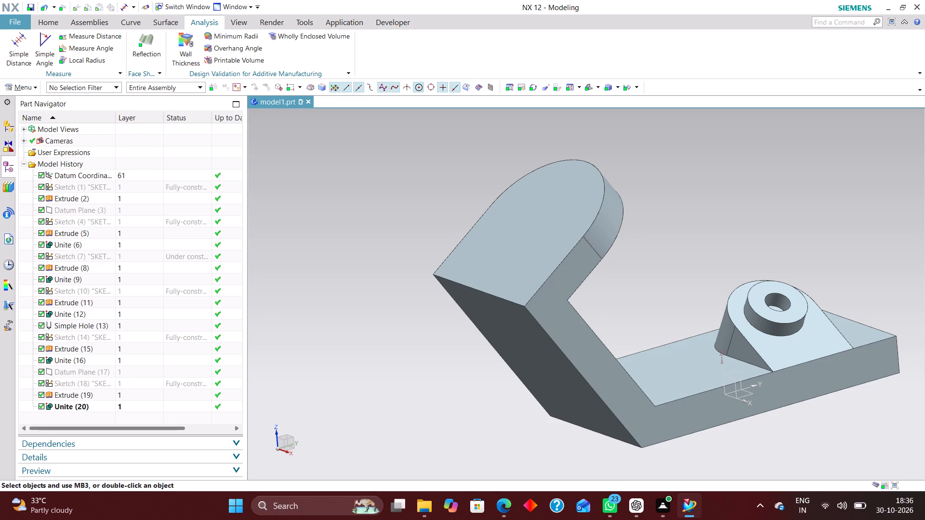
Reopen the plate's sketch with rollback, set the arc centre's vertical offset dimension to 18 mm, and finish the sketch.
left_click(116, 380)
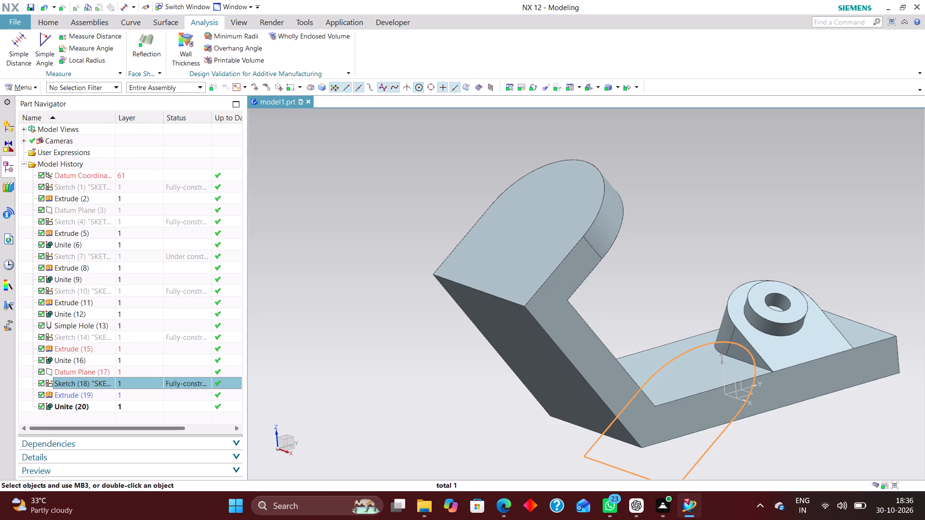
right_click(117, 379)
left_click(162, 128)
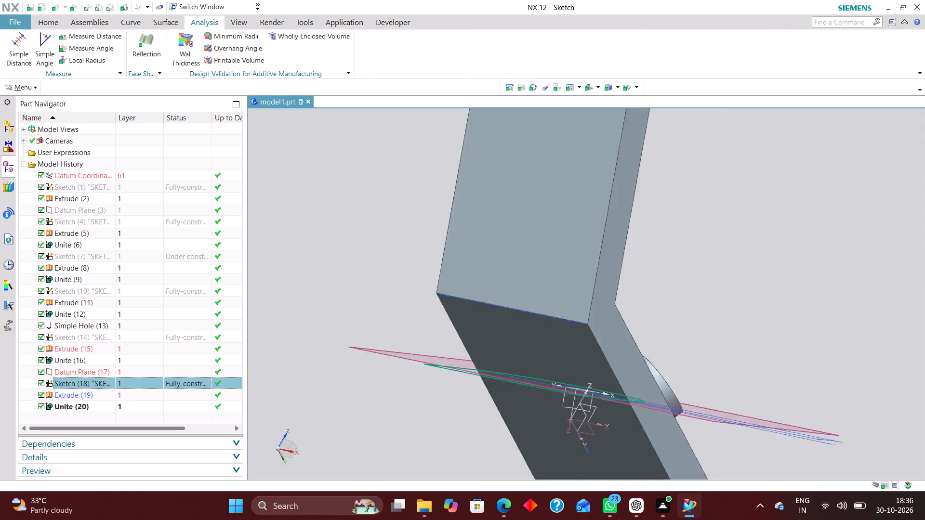
double_click(802, 332)
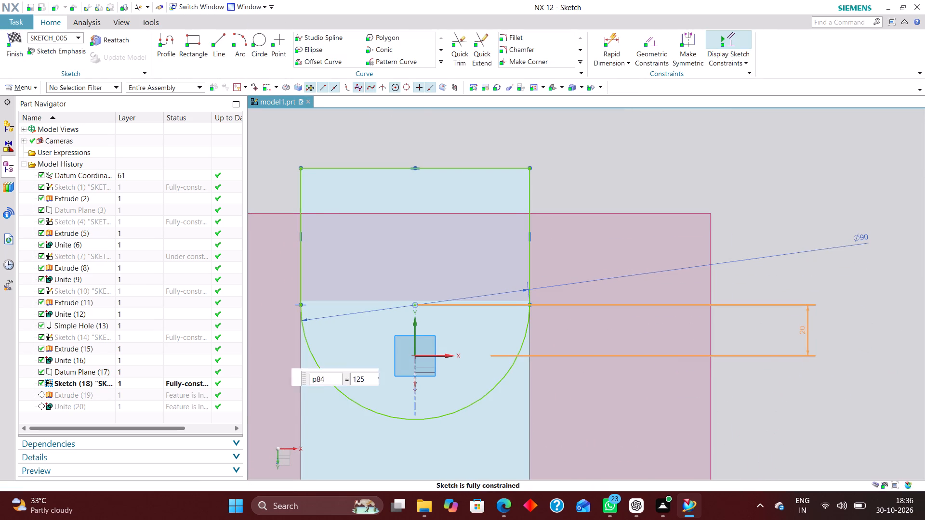
key("1")
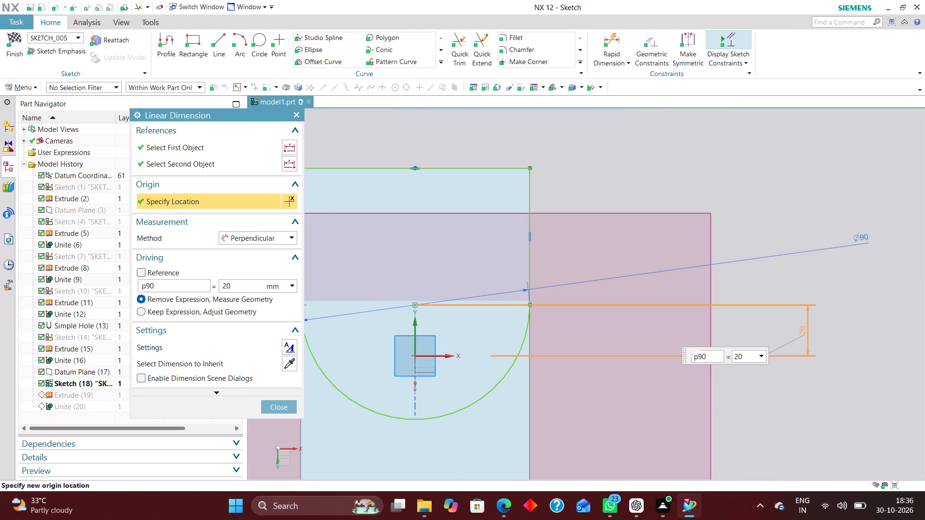
key("8")
left_click_drag(241, 288, 124, 294)
key("1")
key("8")
key("Return")
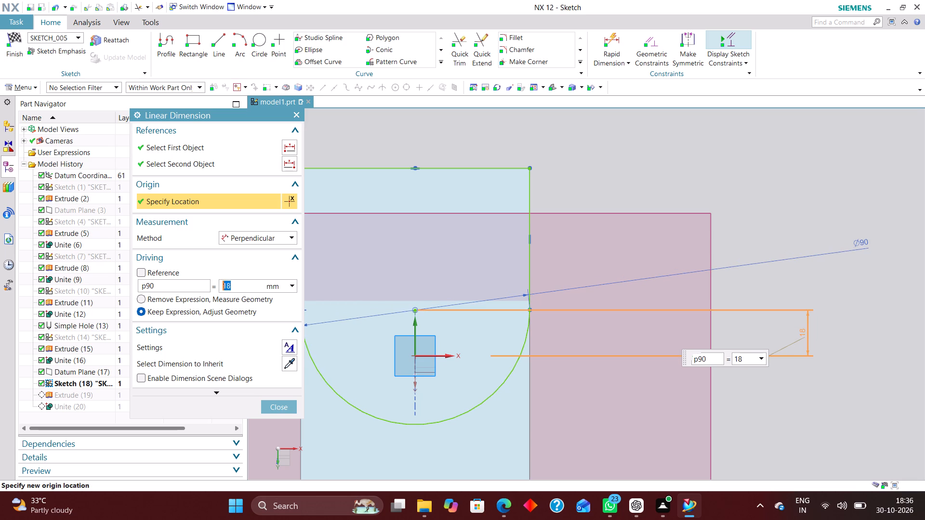
left_click(284, 407)
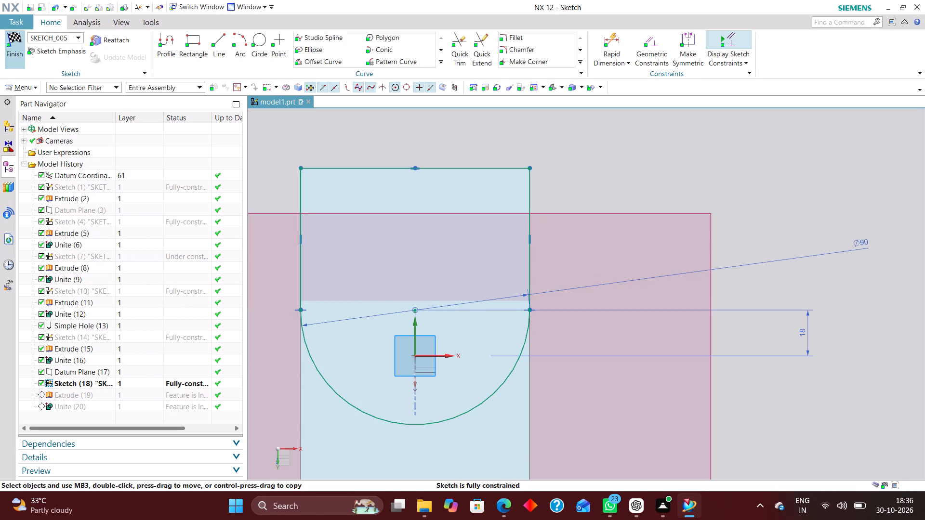
left_click(16, 39)
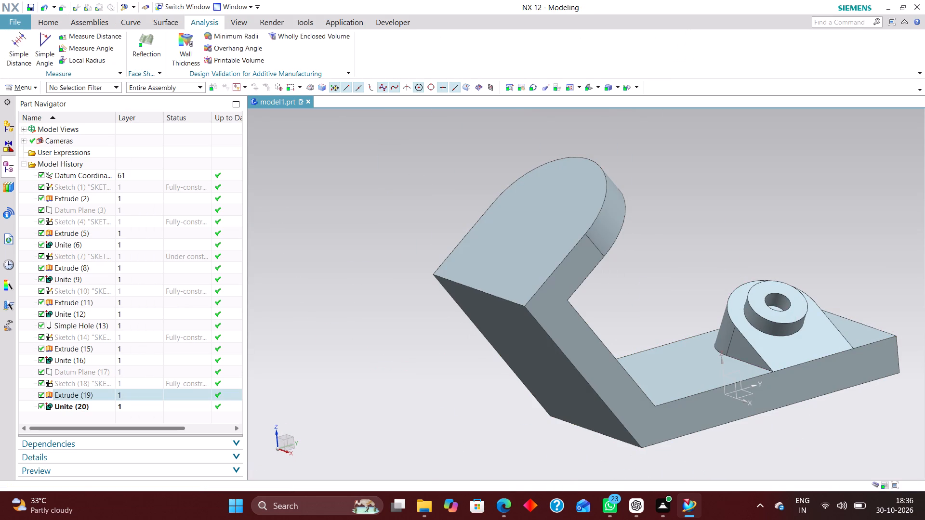
Measure the round-ended plate's straight side again, from the start of the rounded end to the arm's outer face.
left_click(56, 21)
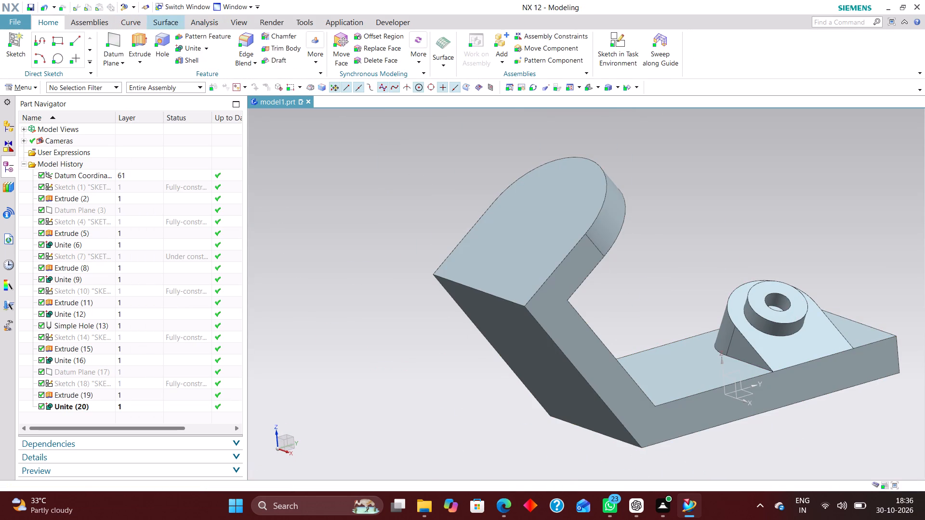
left_click(206, 20)
left_click(18, 51)
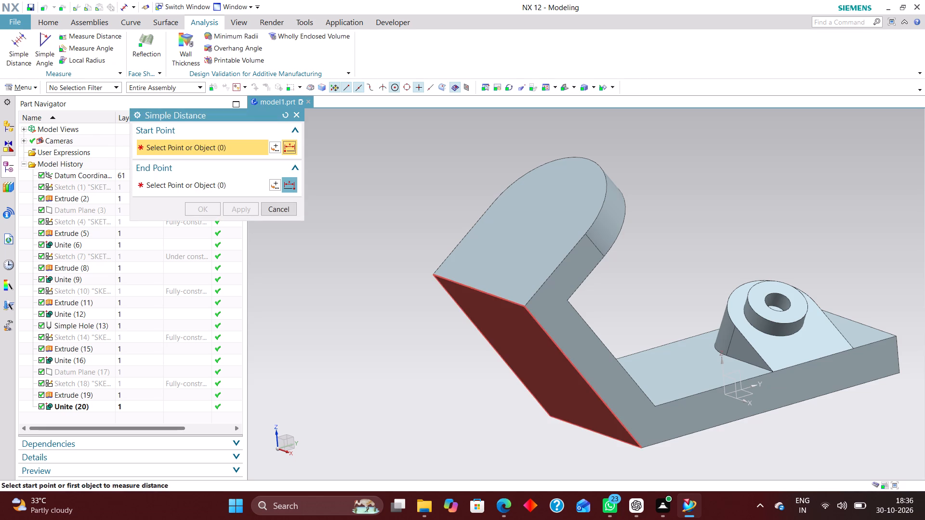
left_click(509, 319)
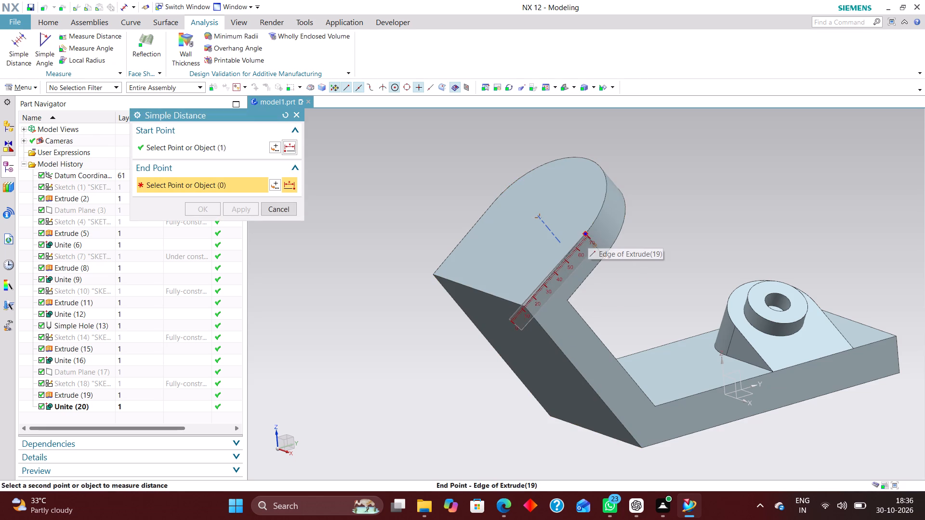
scroll(591, 243, "up", 6)
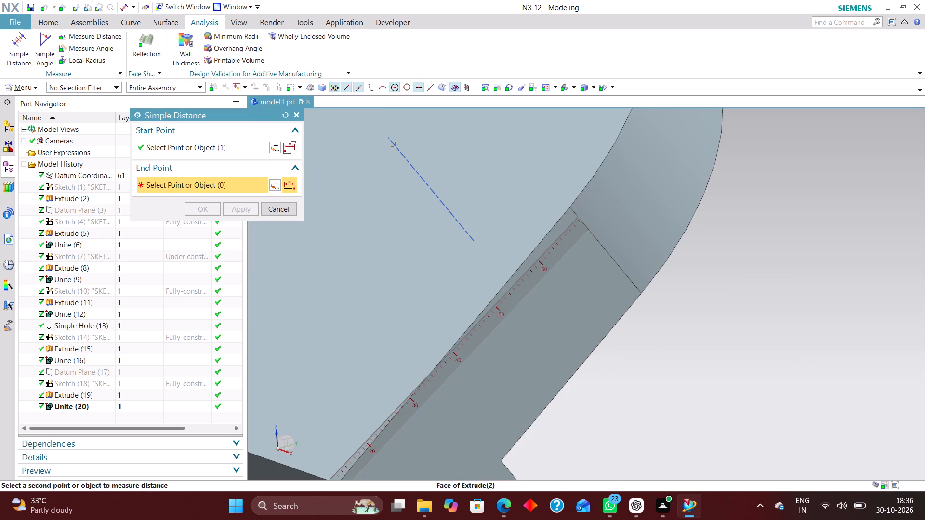
left_click(575, 215)
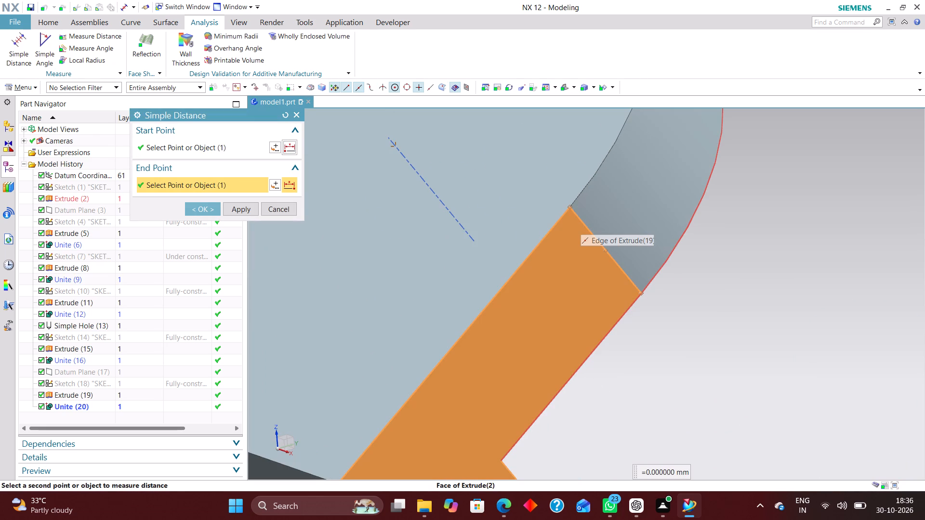
scroll(473, 191, "down", 5)
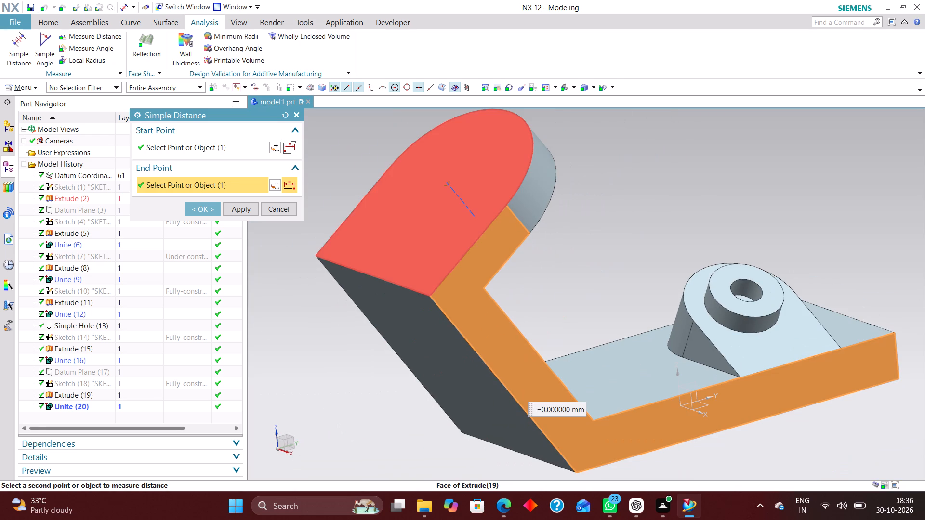
scroll(483, 206, "up", 2)
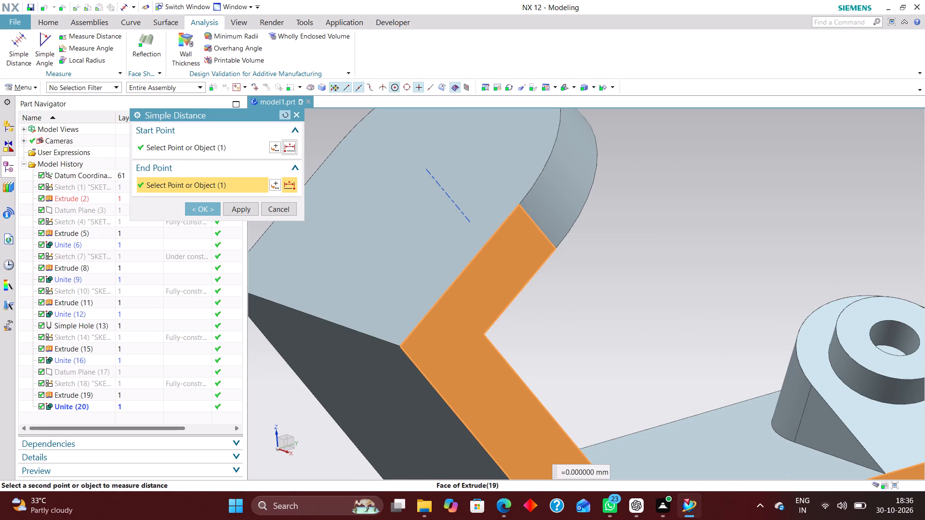
left_click(284, 116)
left_click(537, 225)
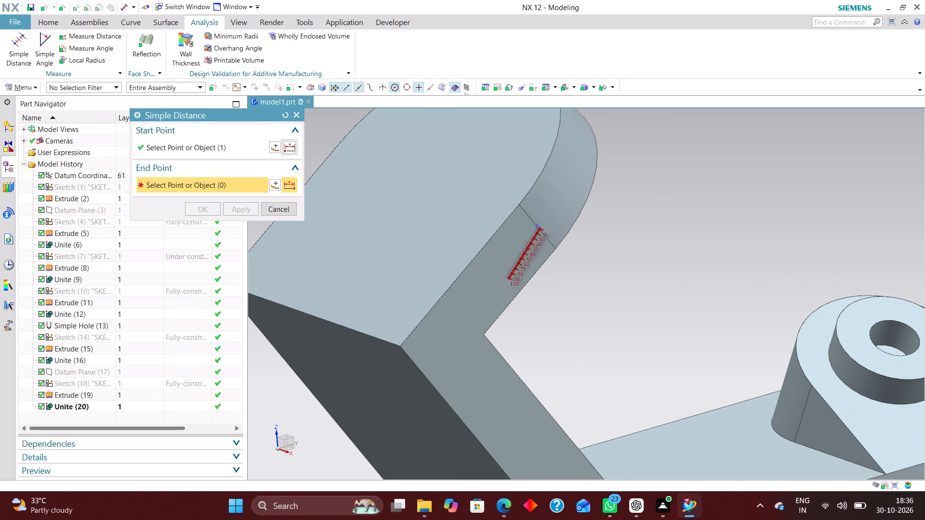
left_click(410, 365)
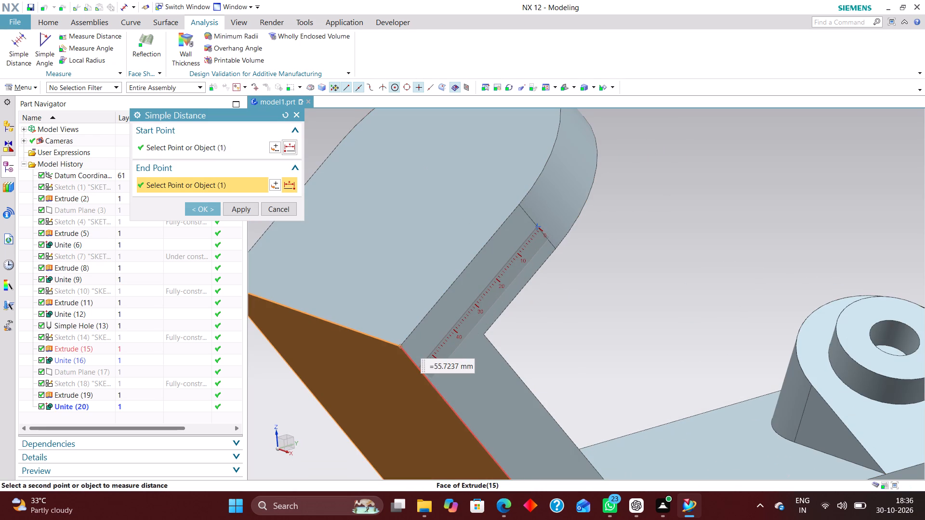
left_click(277, 205)
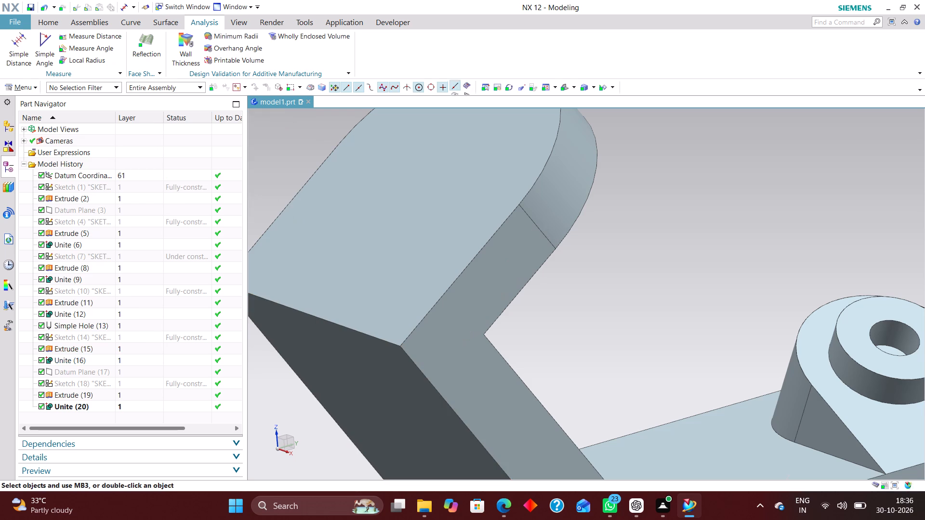
Start a new task-environment sketch on the horizontal XY plane of the datum coordinate system.
left_click(50, 22)
scroll(564, 274, "down", 4)
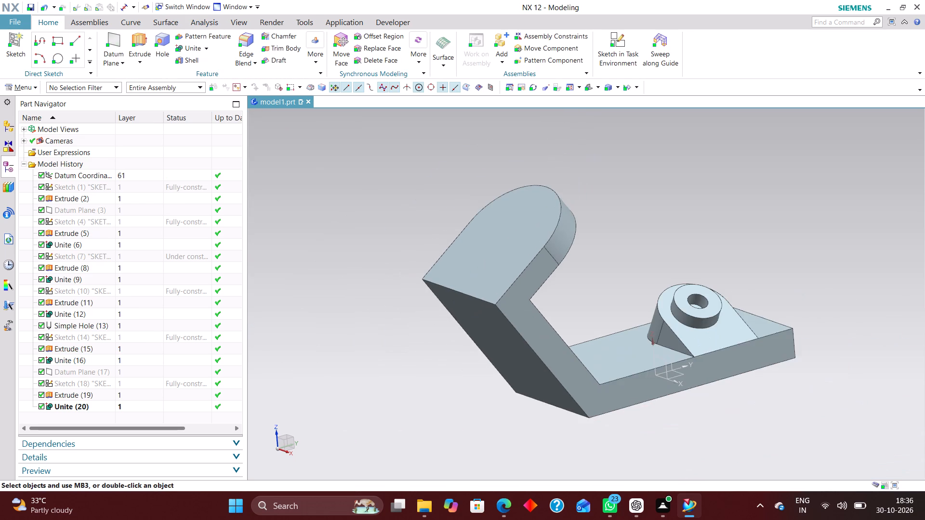
scroll(611, 273, "up", 1)
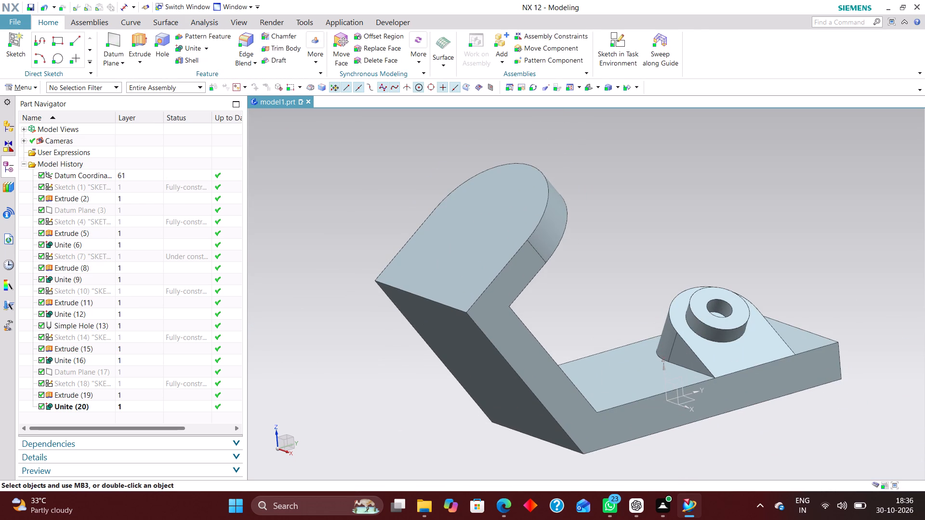
left_click(585, 87)
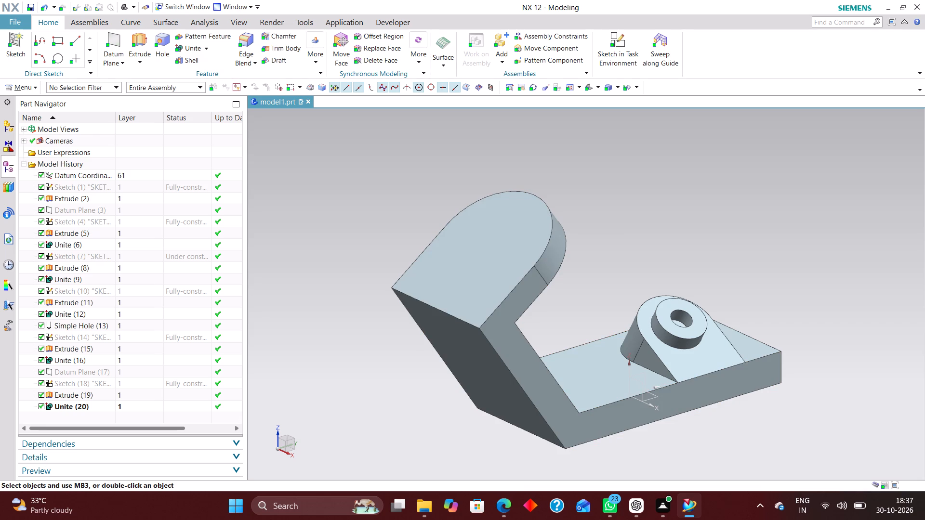
key("End")
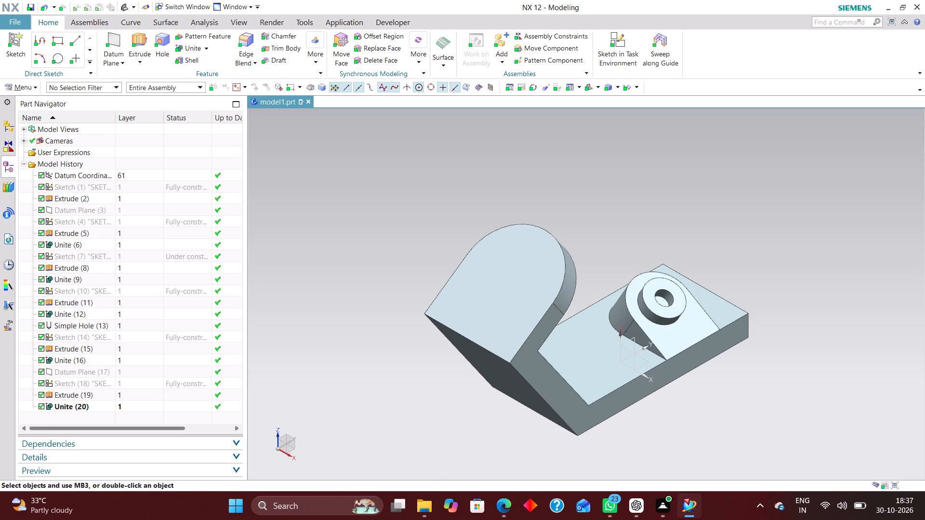
left_click(619, 44)
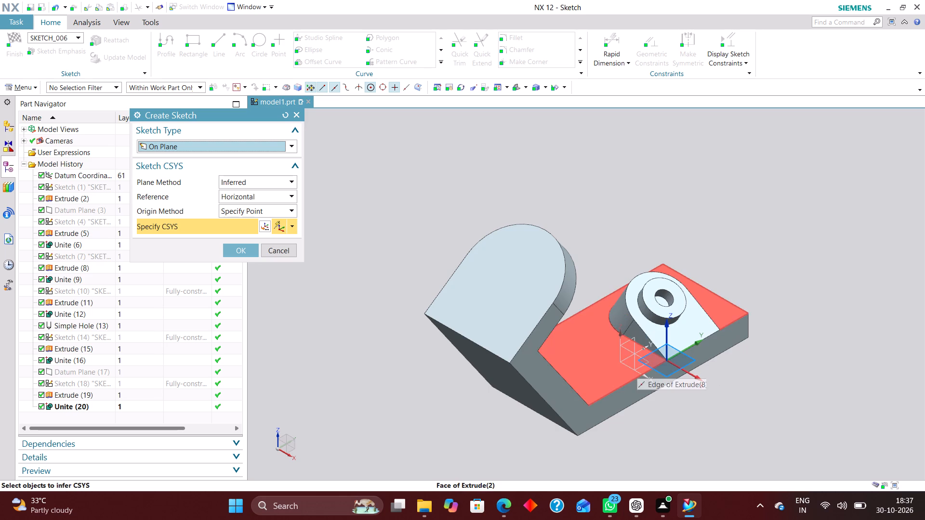
left_click(645, 363)
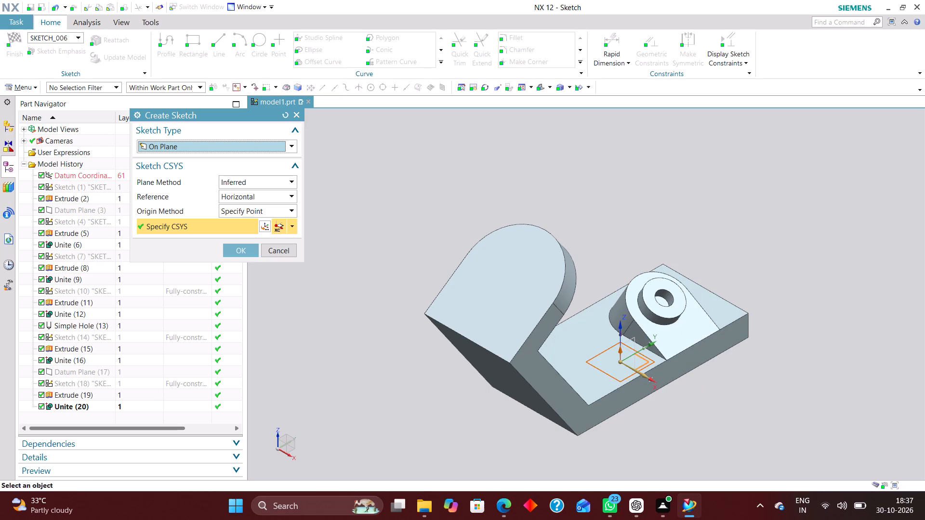
left_click(243, 254)
scroll(488, 207, "down", 2)
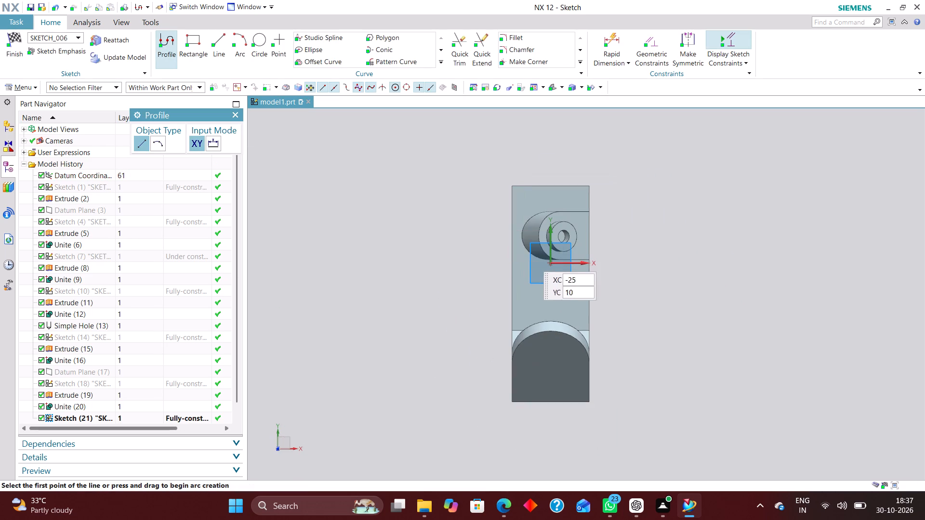
Draw a rectangle about 22 mm high across the base between the lug and inclined arm, overhanging both long edges.
left_click(196, 42)
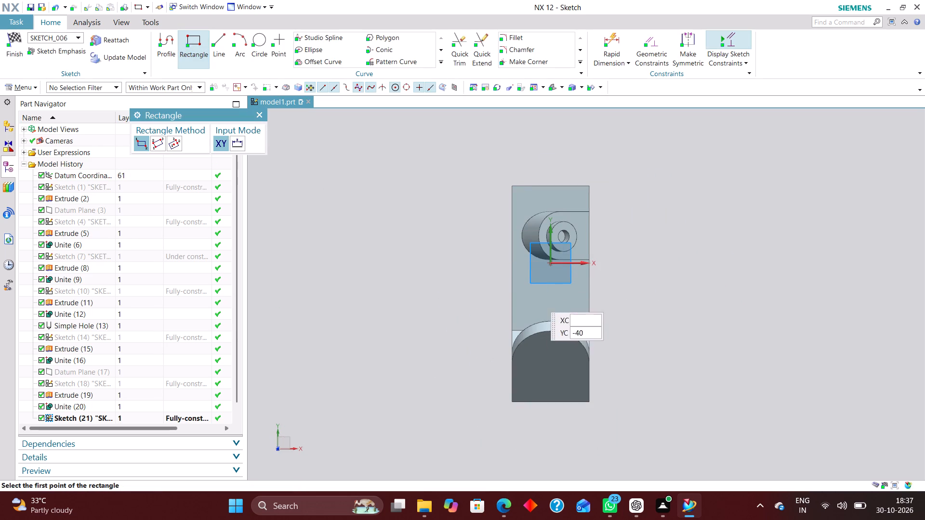
scroll(540, 310, "up", 2)
left_click(466, 264)
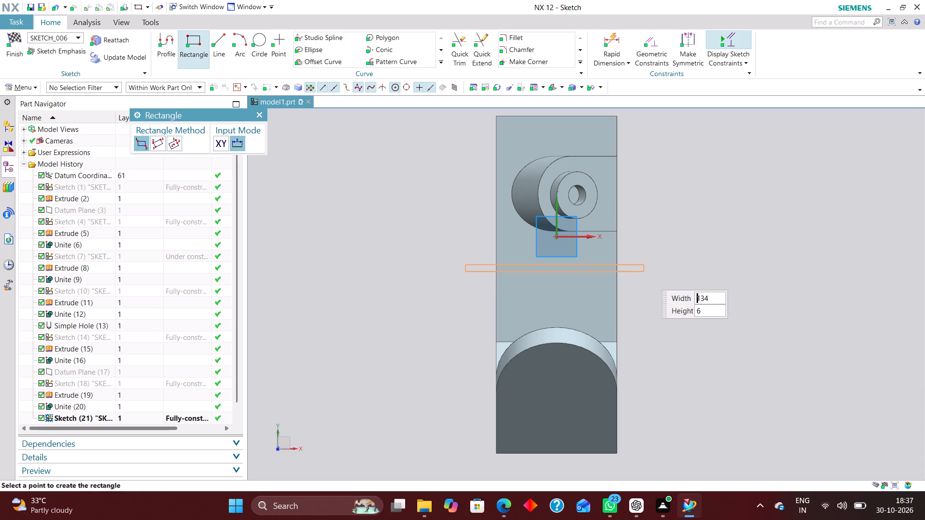
left_click(651, 295)
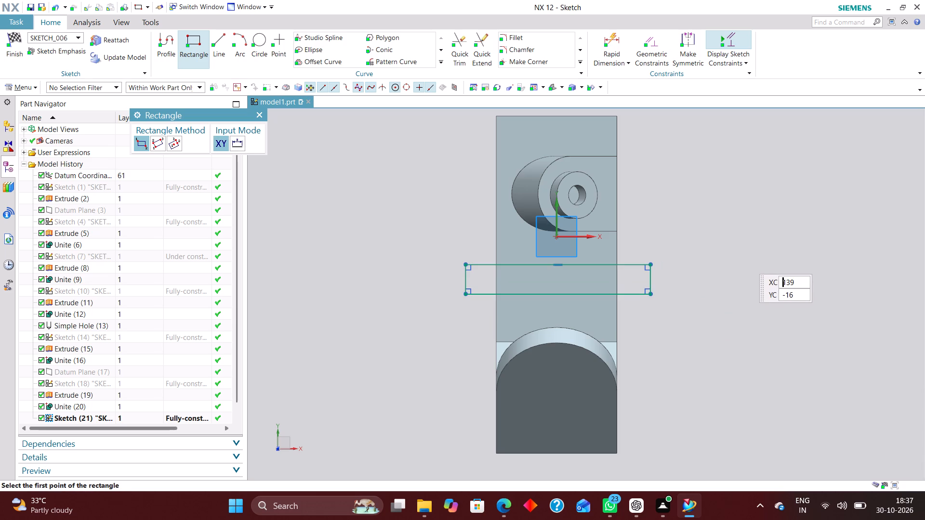
Dimension the rectangle's short side with the Inferred method and set it to 23 mm.
left_click(609, 42)
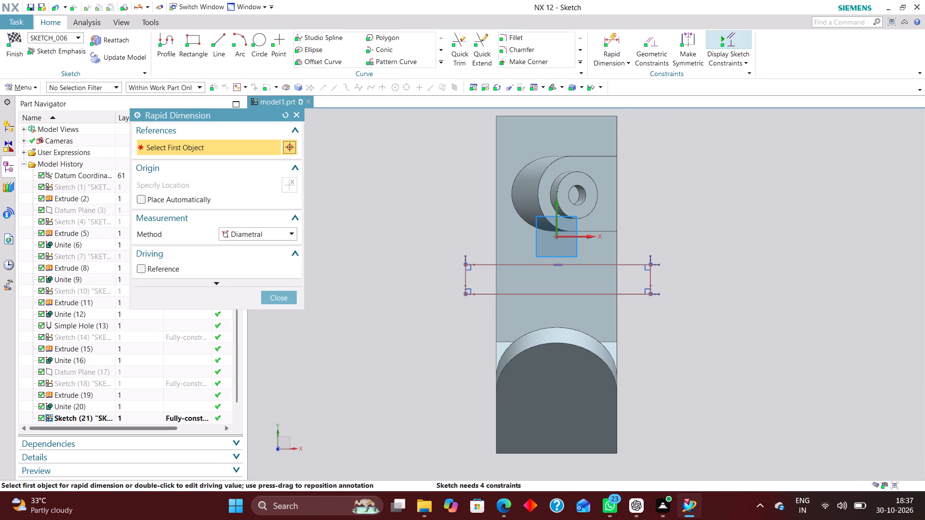
left_click(273, 235)
left_click(268, 247)
scroll(643, 282, "up", 5)
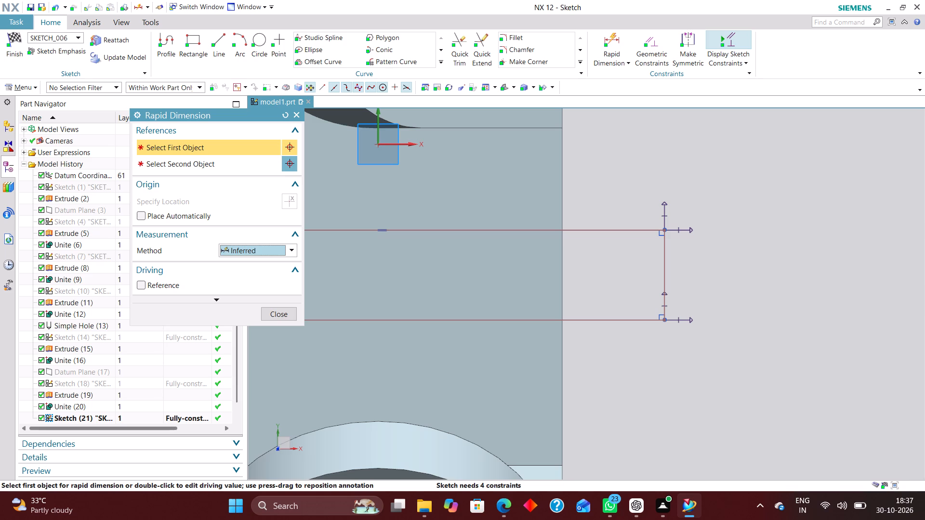
left_click(664, 283)
left_click(740, 277)
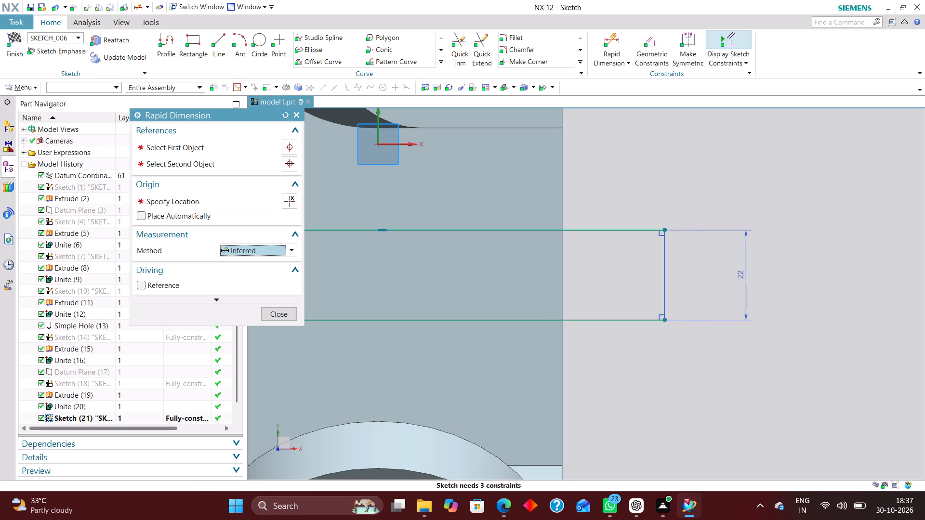
key("2")
key("3")
key("Return")
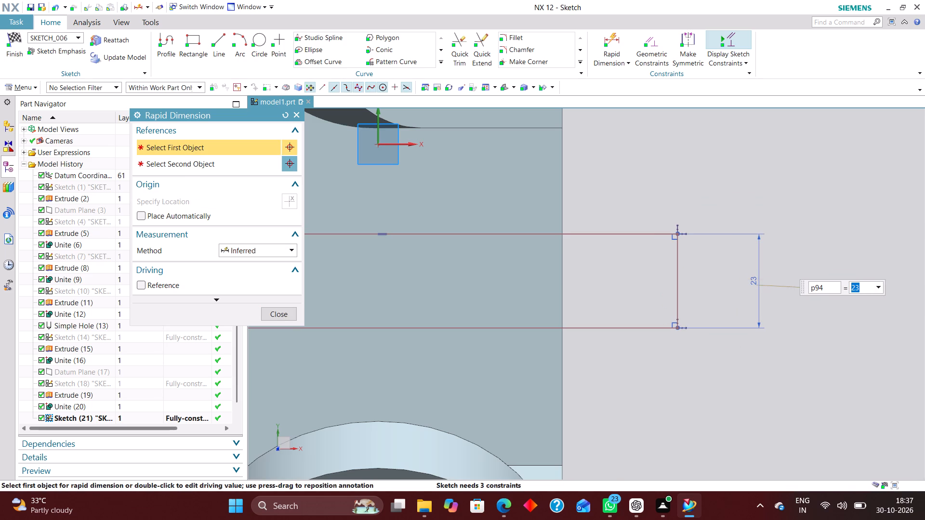
scroll(700, 193, "down", 4)
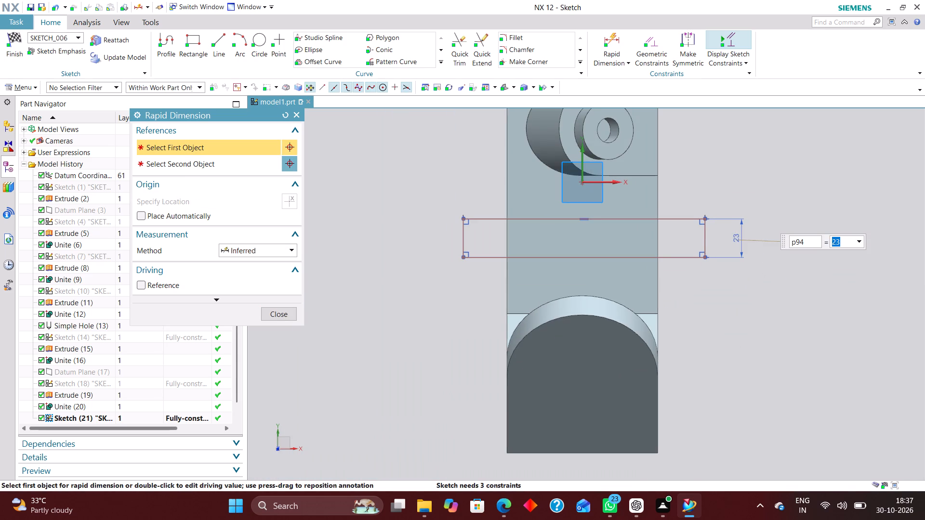
Constrain the midpoint of the rectangle's long side nearest the origin onto the sketch's Y axis.
left_click(650, 46)
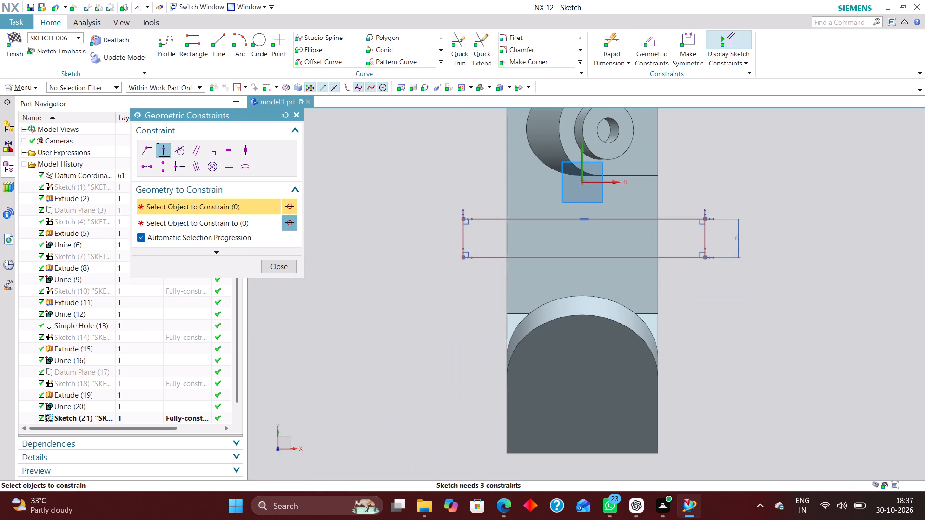
left_click(585, 220)
left_click(581, 169)
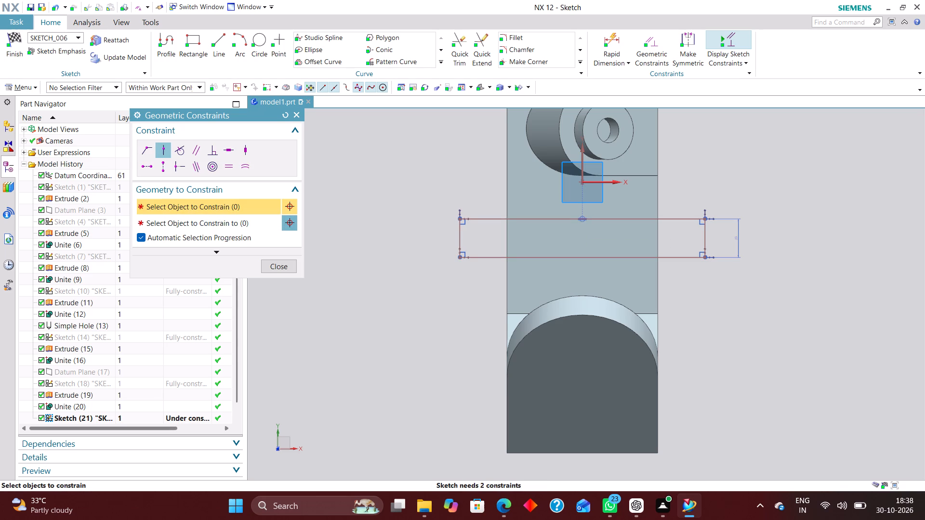
Dimension from the base's lug-side end corner to the rectangle's nearer long side, setting the distance to 30+85 (115 mm).
scroll(698, 324, "down", 2)
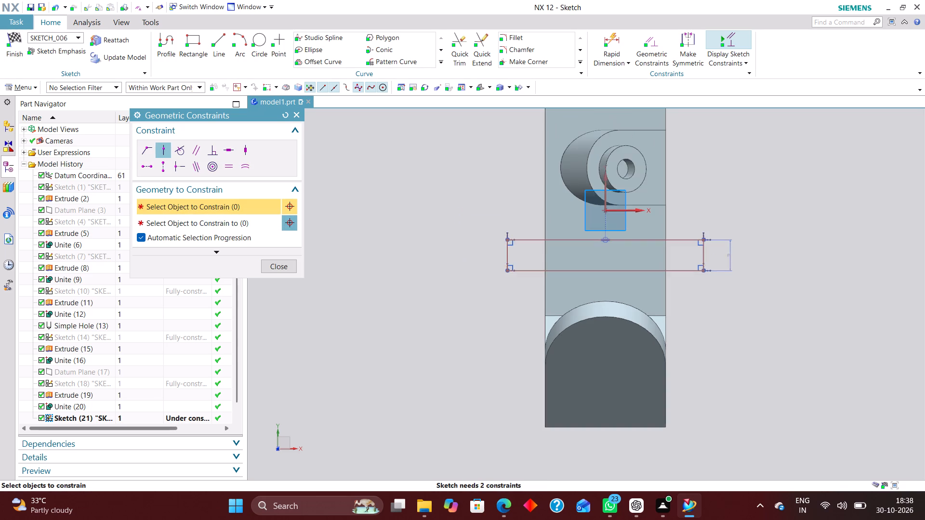
scroll(708, 195, "up", 1)
scroll(727, 300, "up", 1)
middle_click_drag(726, 288, 689, 308)
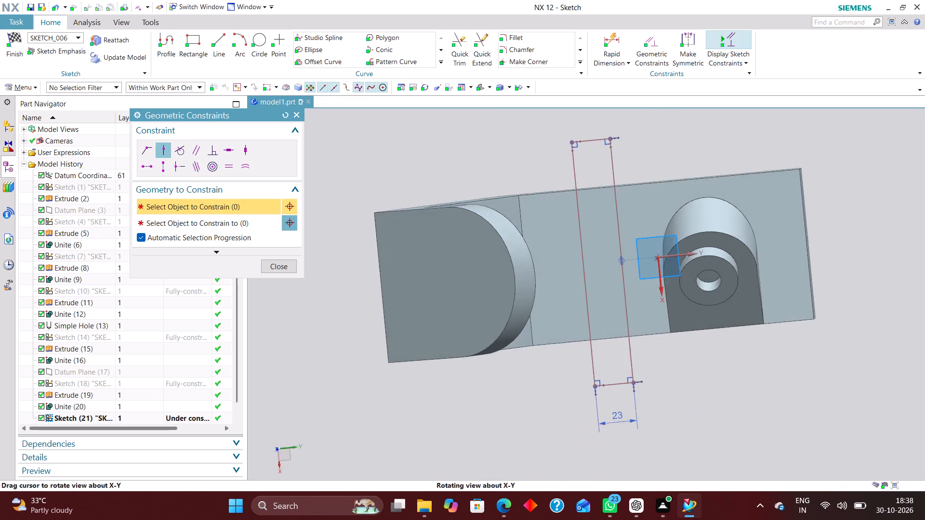
middle_click_drag(689, 308, 689, 306)
right_click_drag(829, 379, 738, 402)
left_click(609, 40)
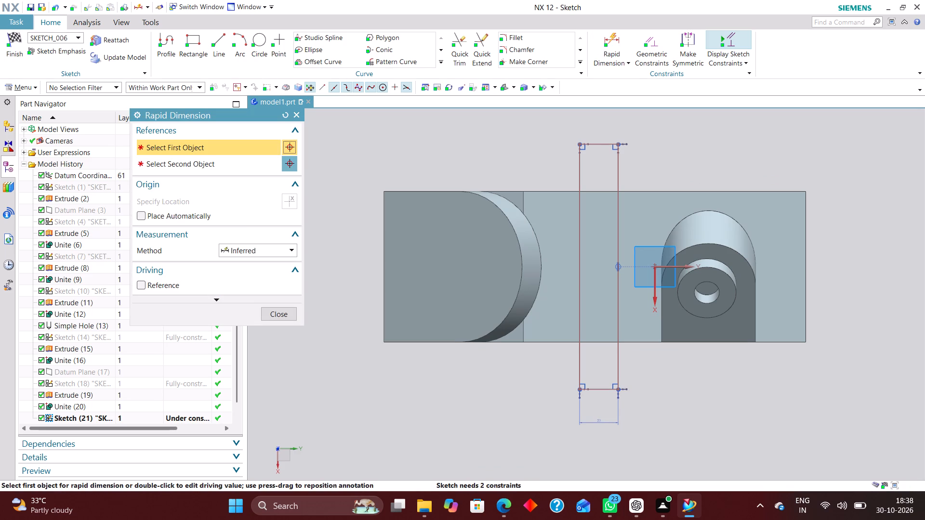
left_click(806, 344)
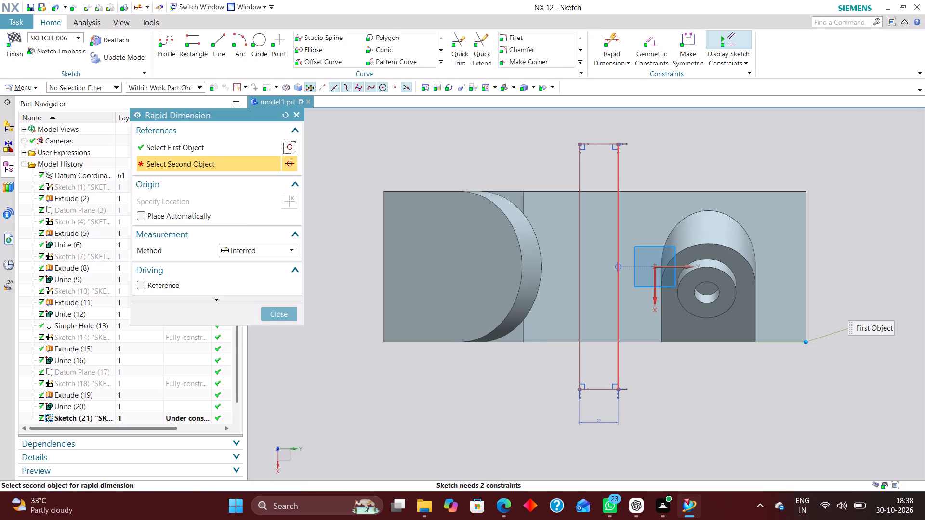
left_click(617, 371)
left_click(703, 444)
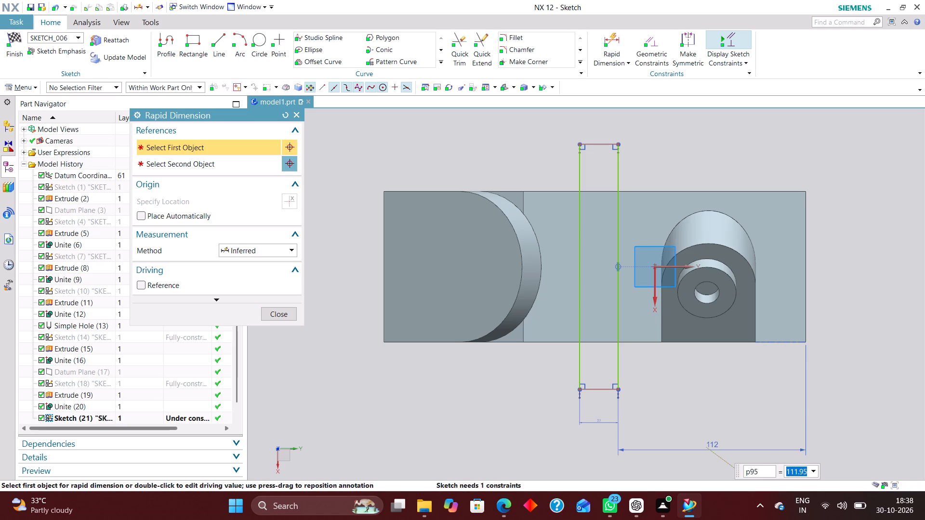
type("30+85")
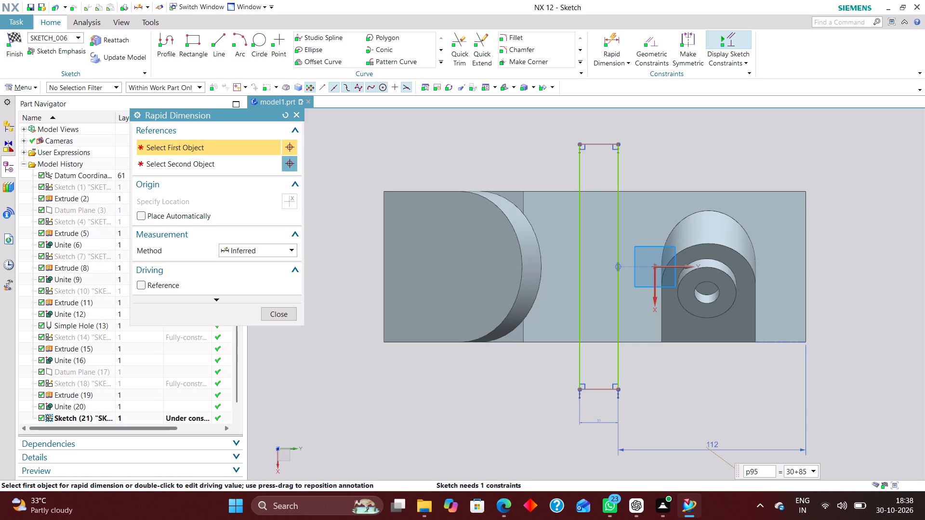
key("Return")
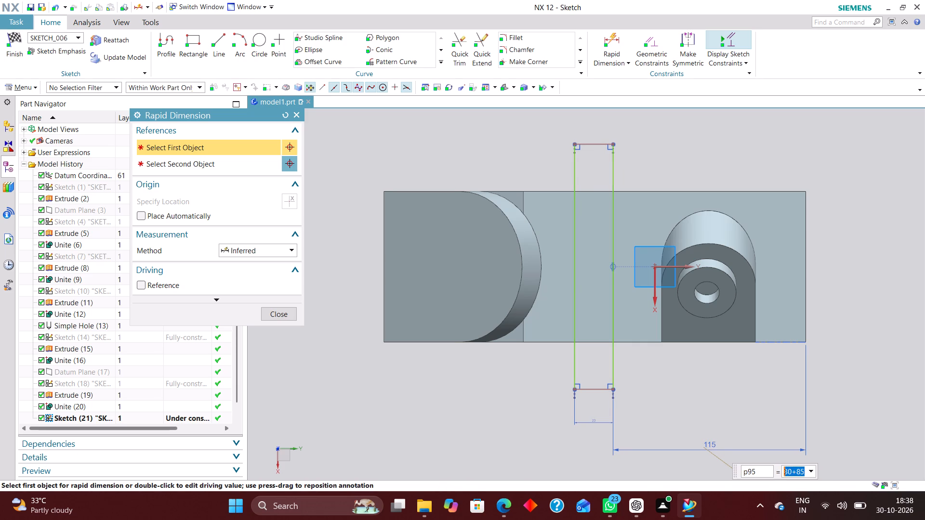
left_click(281, 307)
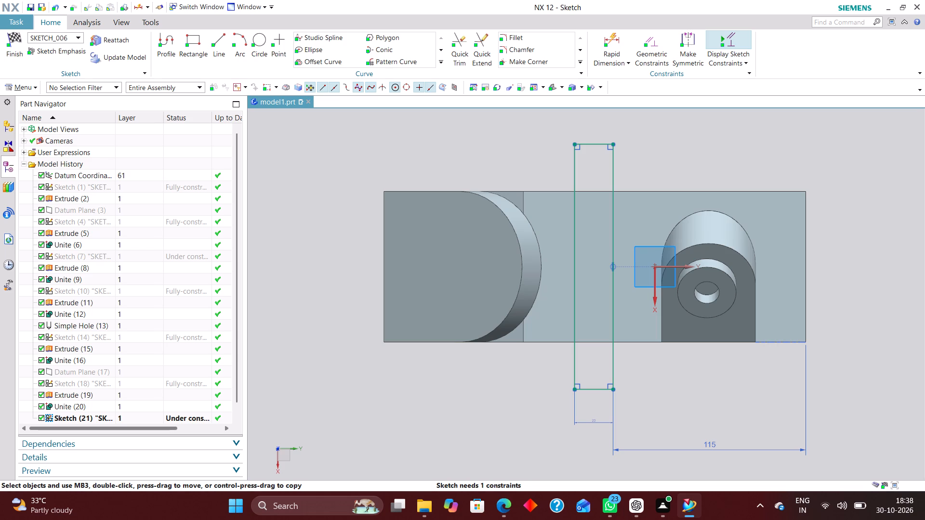
Dimension the rectangle's long side, keeping it at its drawn length, and finish the sketch.
left_click(610, 36)
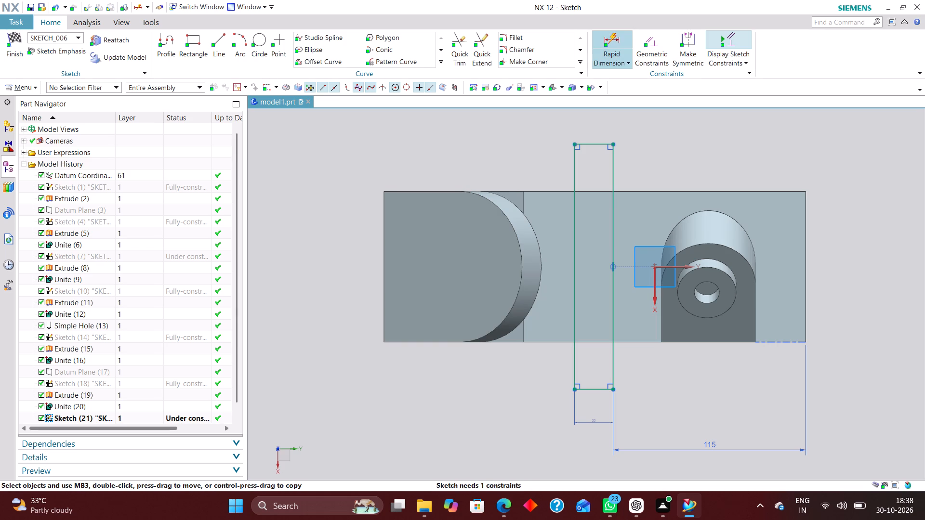
left_click(612, 362)
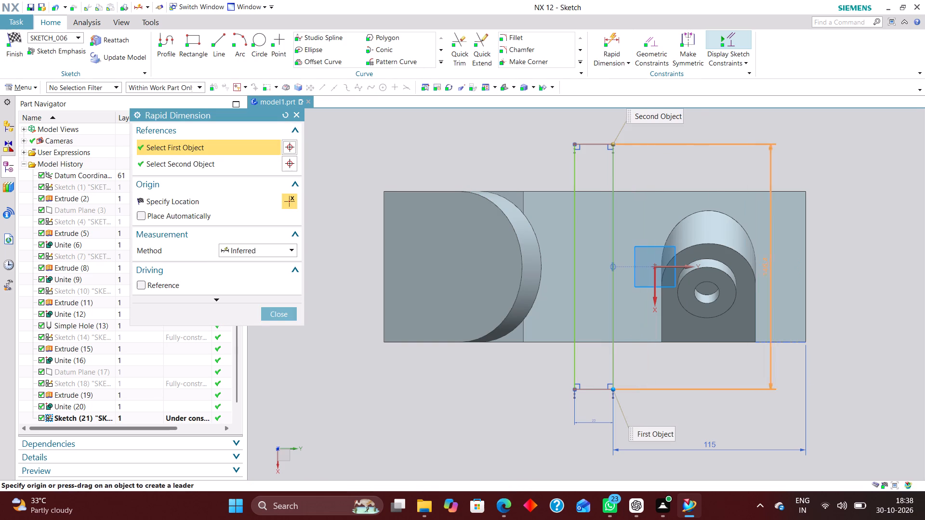
left_click(839, 249)
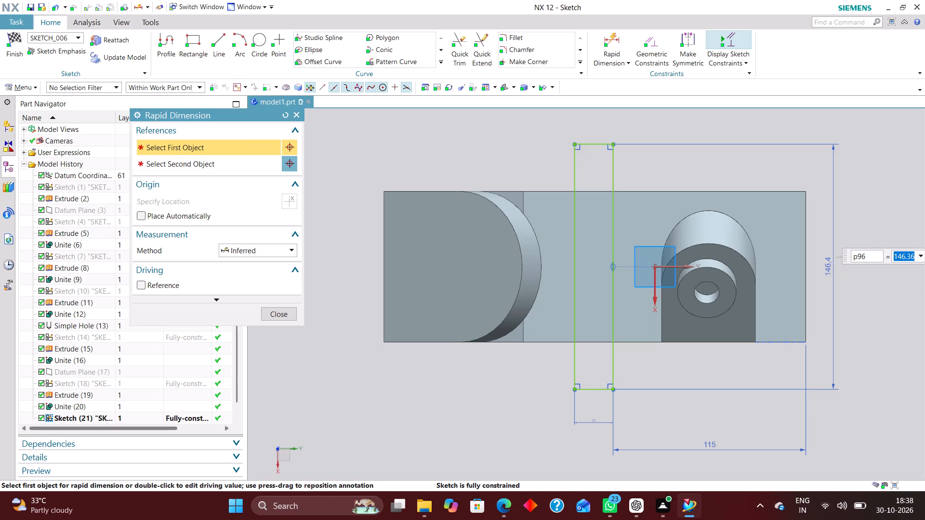
left_click(284, 318)
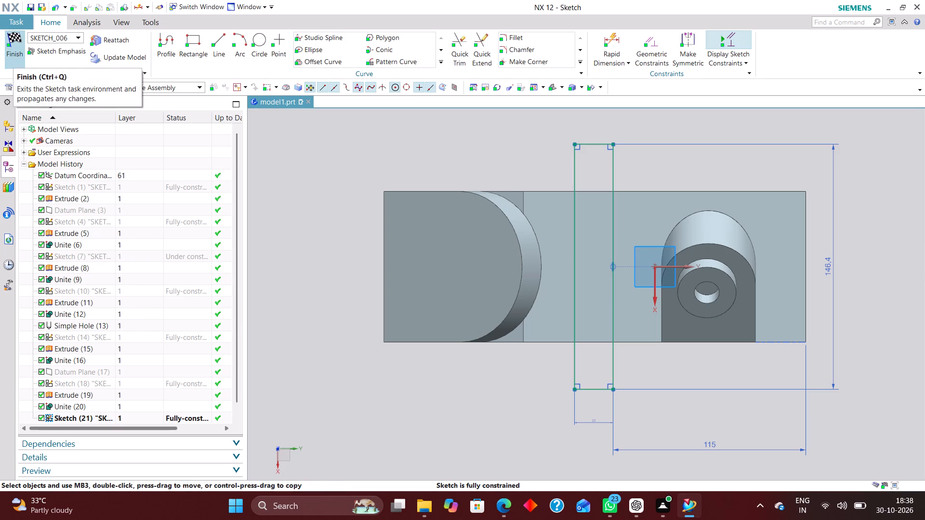
left_click(16, 38)
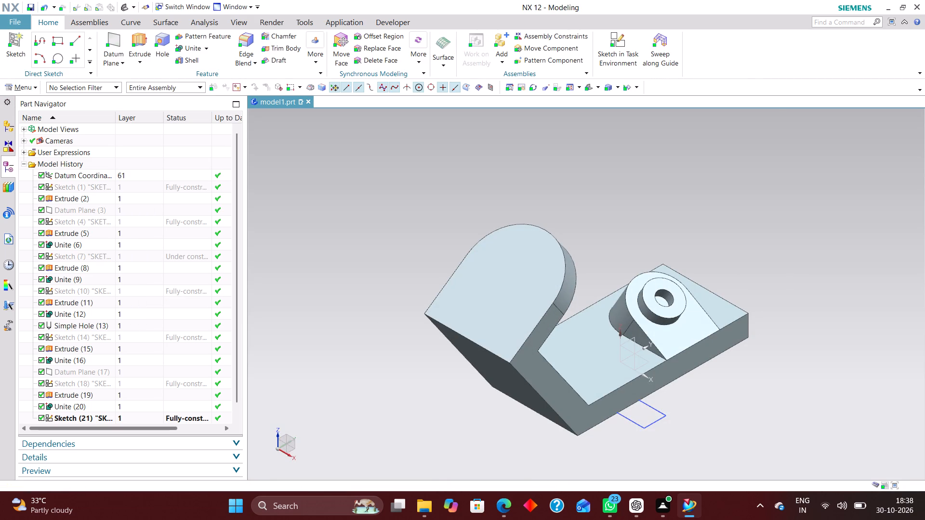
Extrude the rectangle upward with a start distance of 22-6 (16 mm).
scroll(662, 442, "up", 1)
left_click(144, 34)
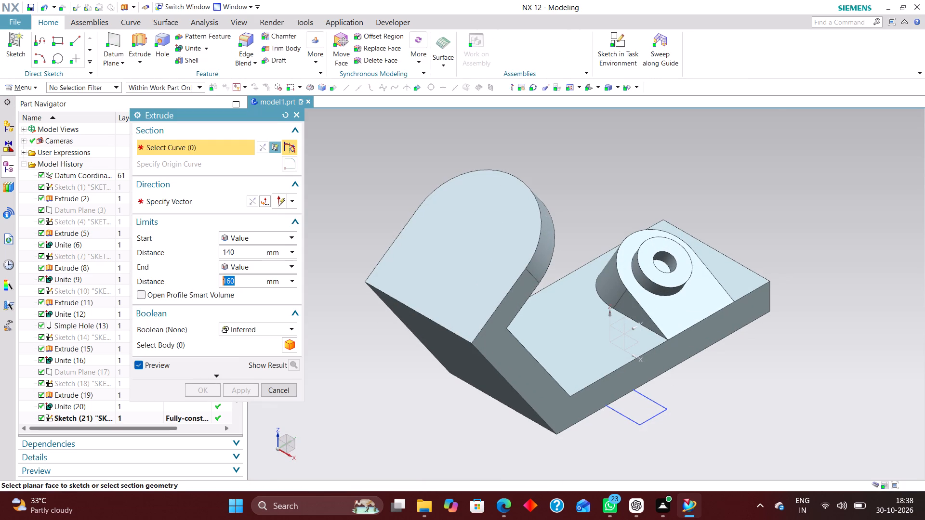
left_click(667, 410)
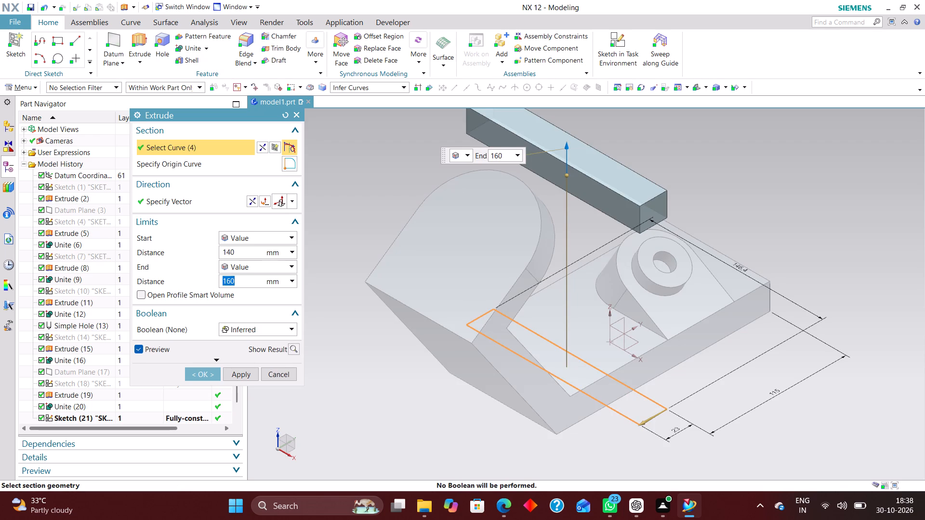
key("0")
key("Return")
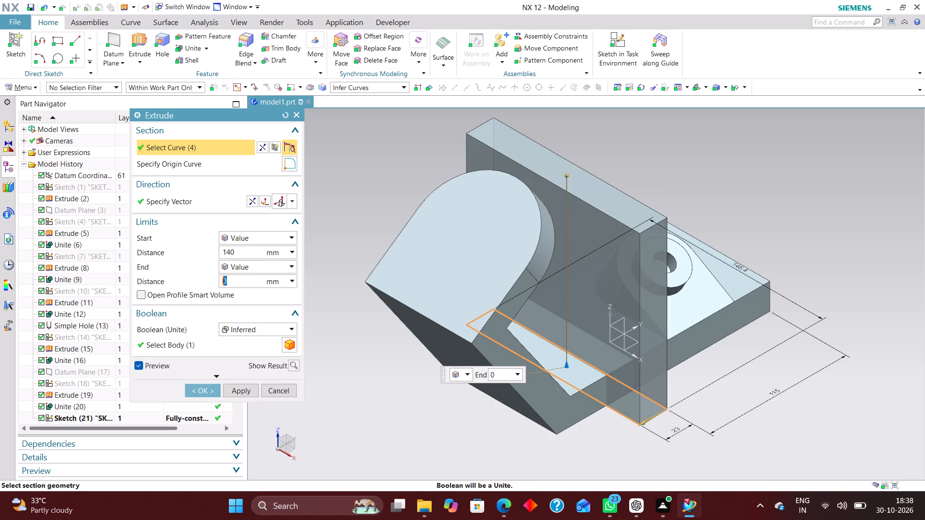
left_click_drag(237, 249, 180, 256)
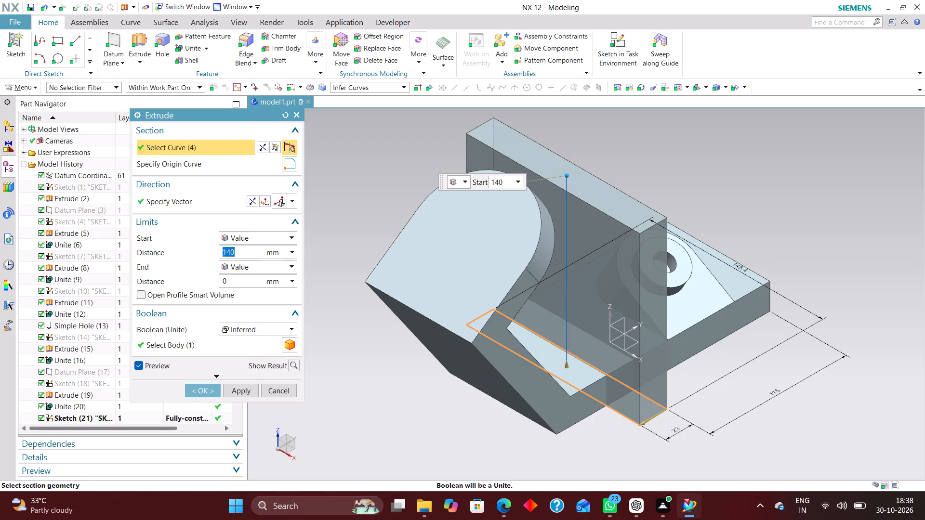
left_click_drag(563, 177, 580, 336)
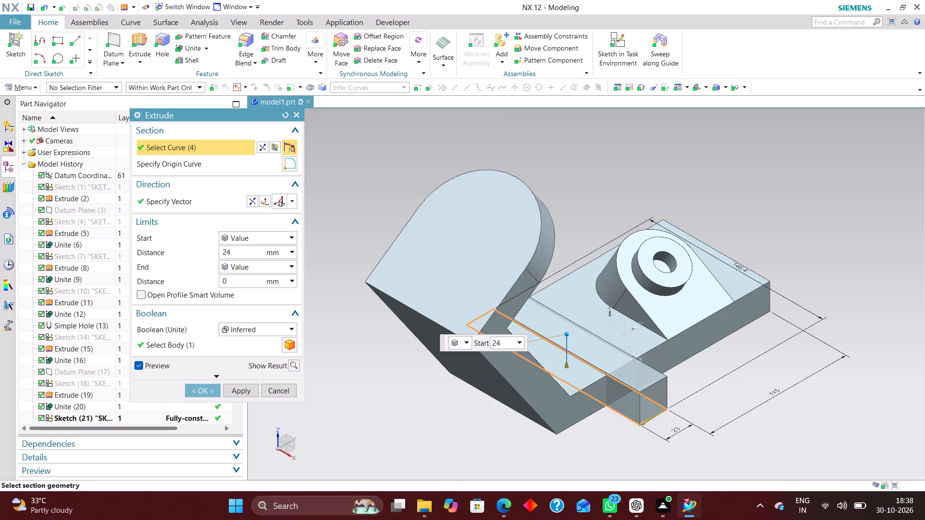
left_click_drag(580, 336, 578, 336)
left_click_drag(578, 336, 577, 336)
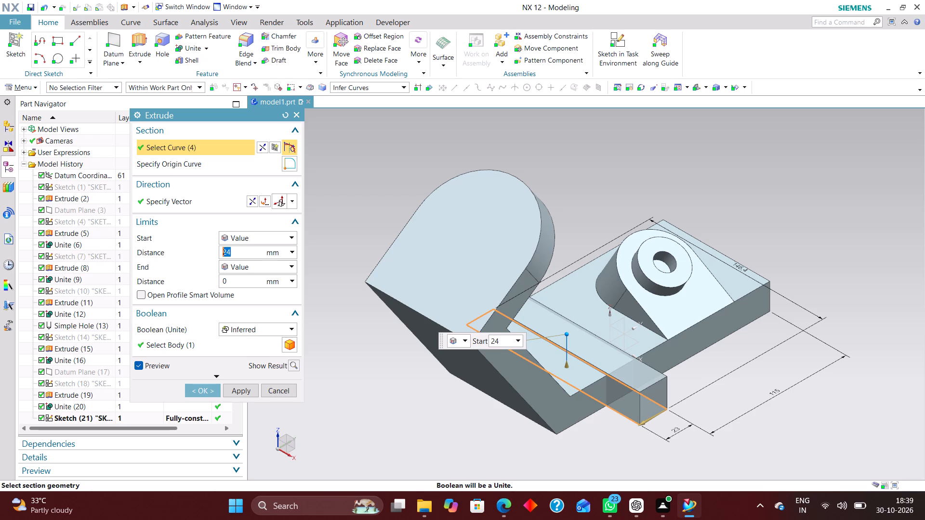
left_click_drag(232, 256, 184, 254)
type("22")
key("minus")
key("6")
key("Return")
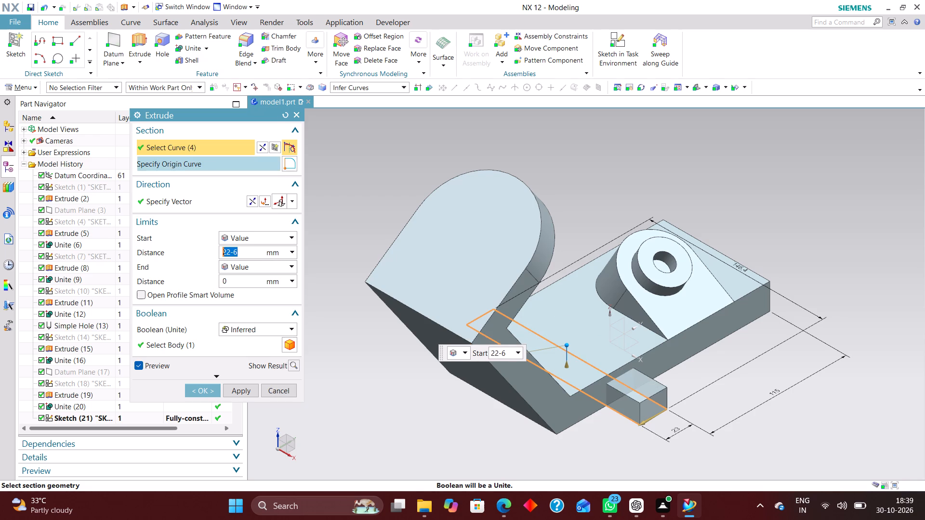
Set the extrusion's end distance to 48 mm so the block rises above the base, and create it.
left_click_drag(236, 283, 186, 280)
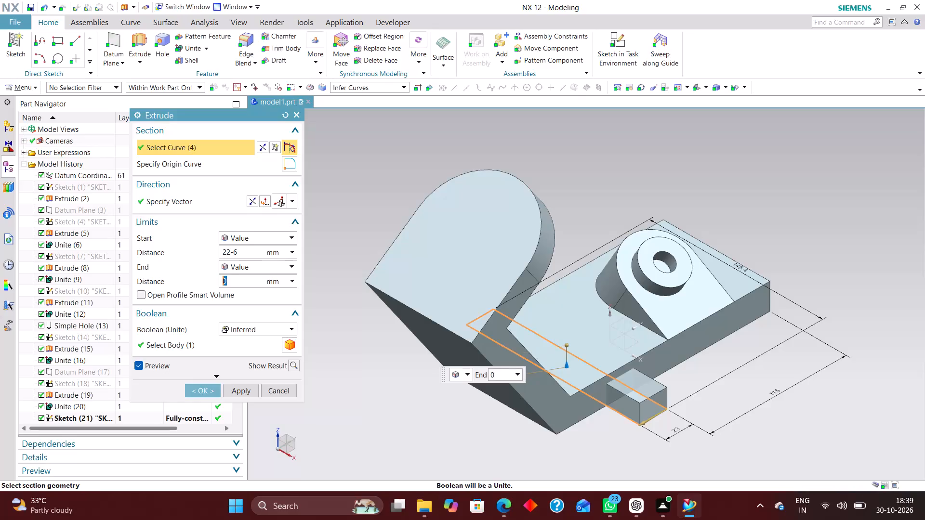
type("26")
key("Return")
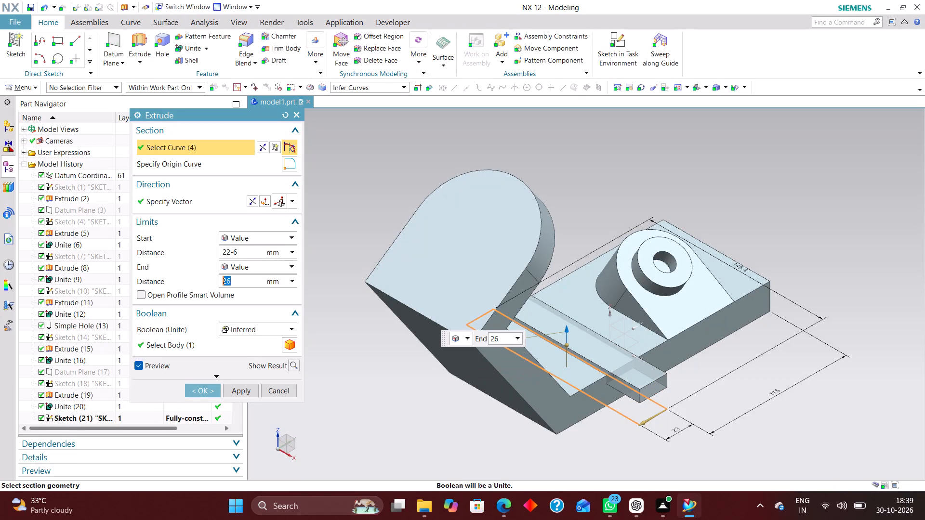
scroll(677, 405, "up", 3)
middle_click_drag(699, 386, 698, 364)
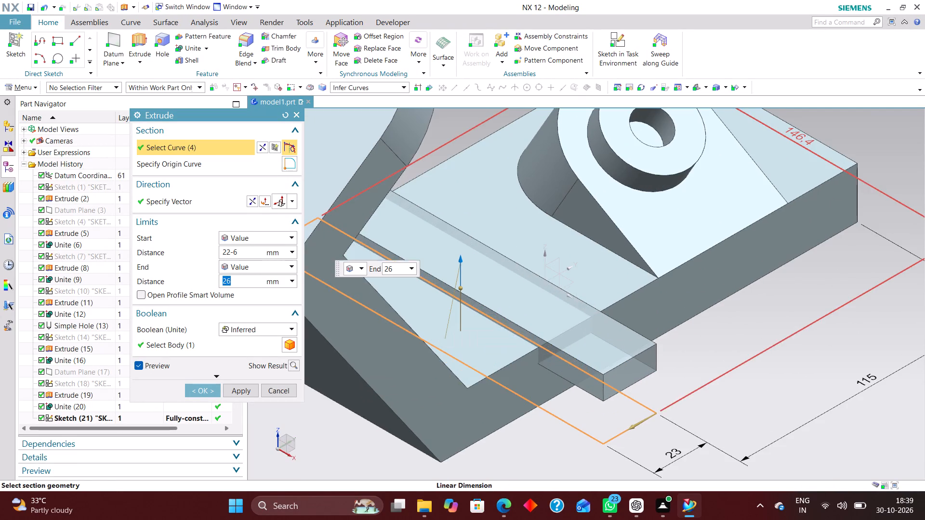
middle_click_drag(698, 364, 670, 355)
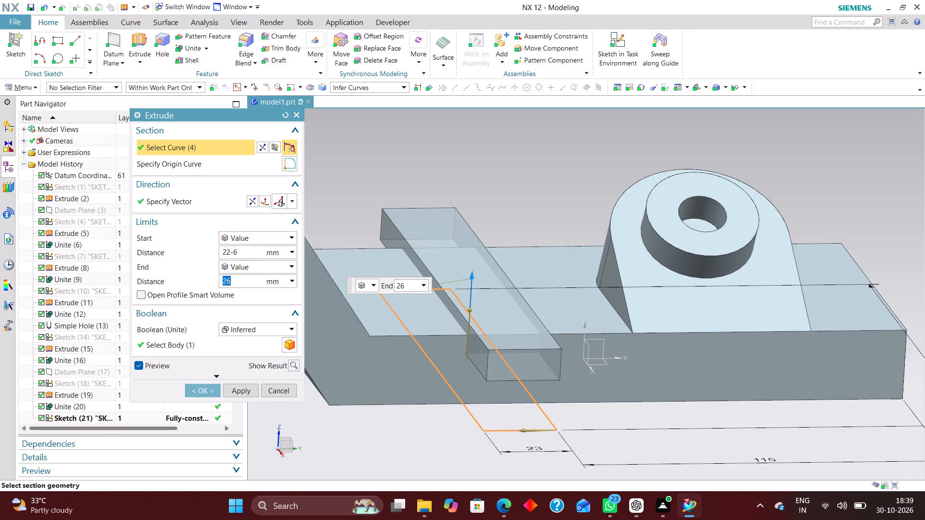
left_click_drag(473, 274, 476, 206)
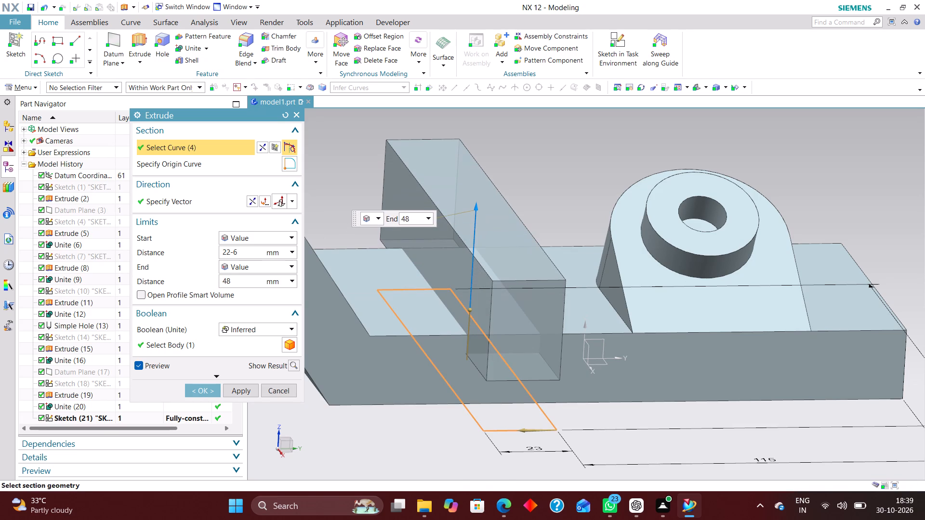
left_click(204, 391)
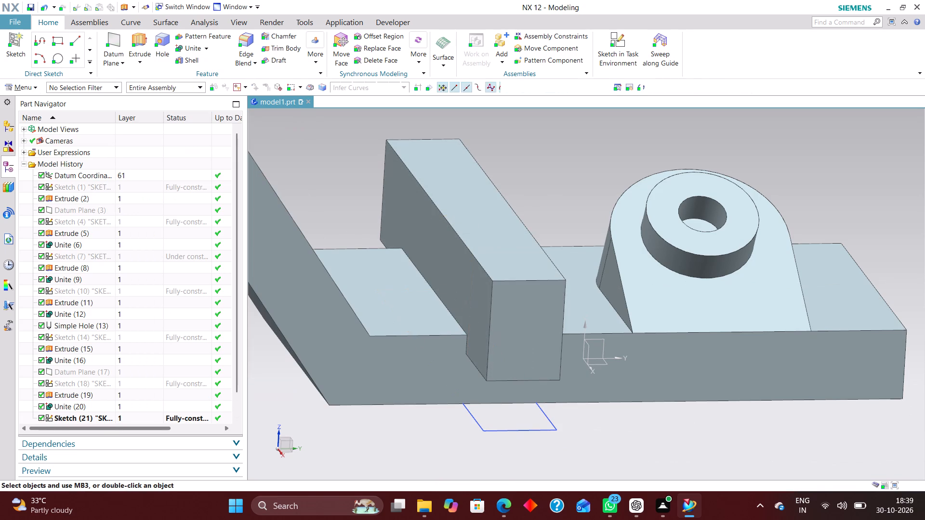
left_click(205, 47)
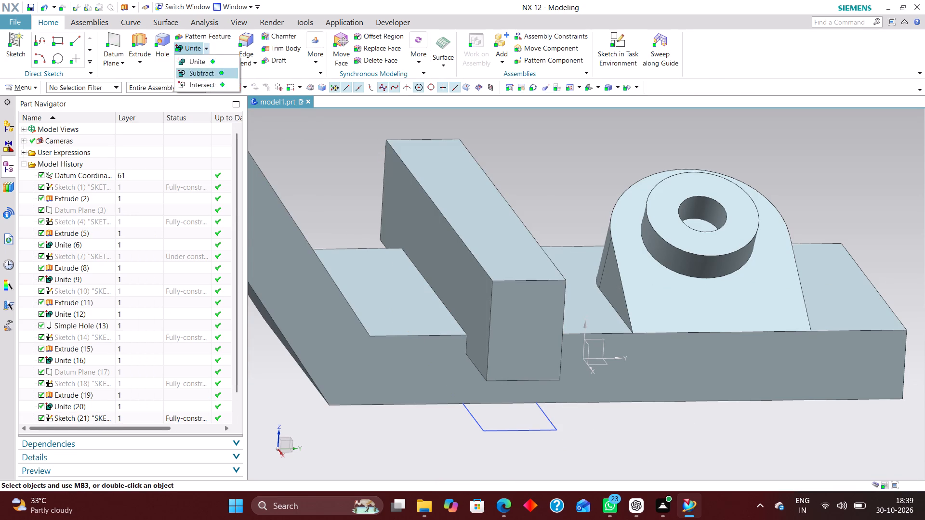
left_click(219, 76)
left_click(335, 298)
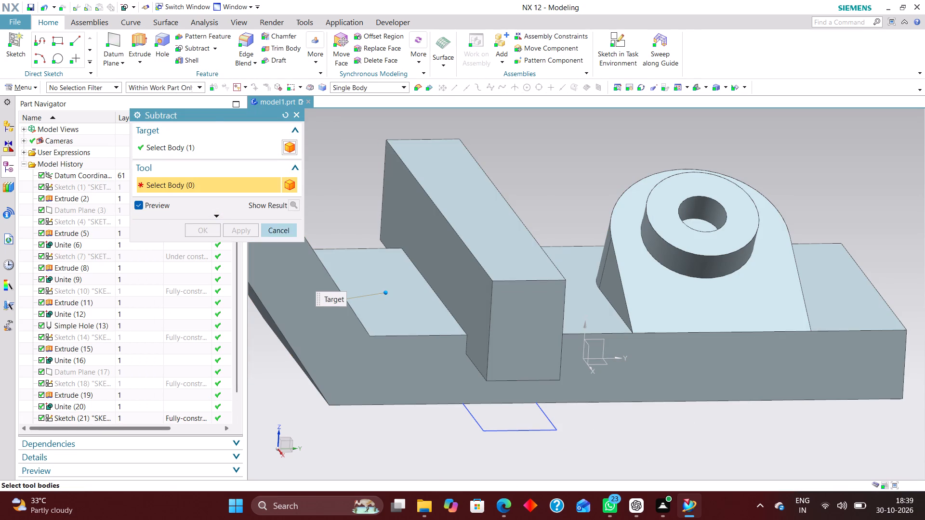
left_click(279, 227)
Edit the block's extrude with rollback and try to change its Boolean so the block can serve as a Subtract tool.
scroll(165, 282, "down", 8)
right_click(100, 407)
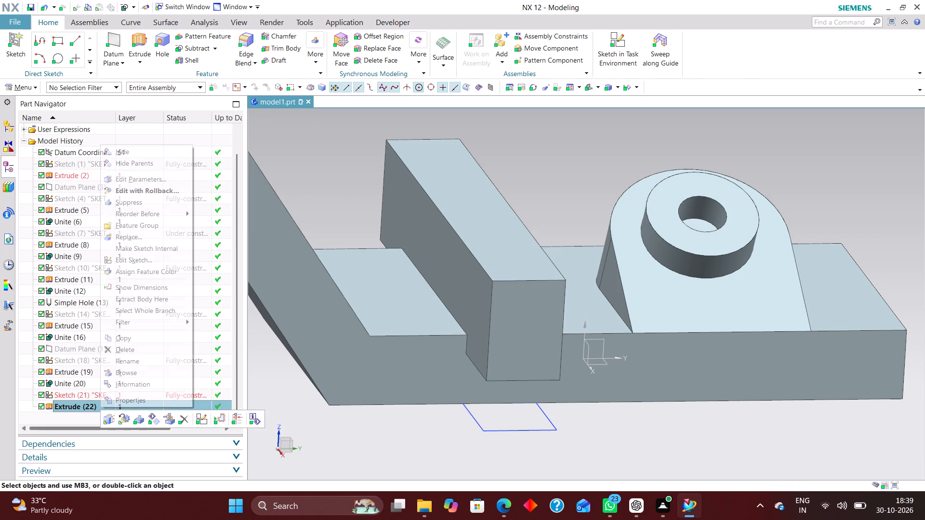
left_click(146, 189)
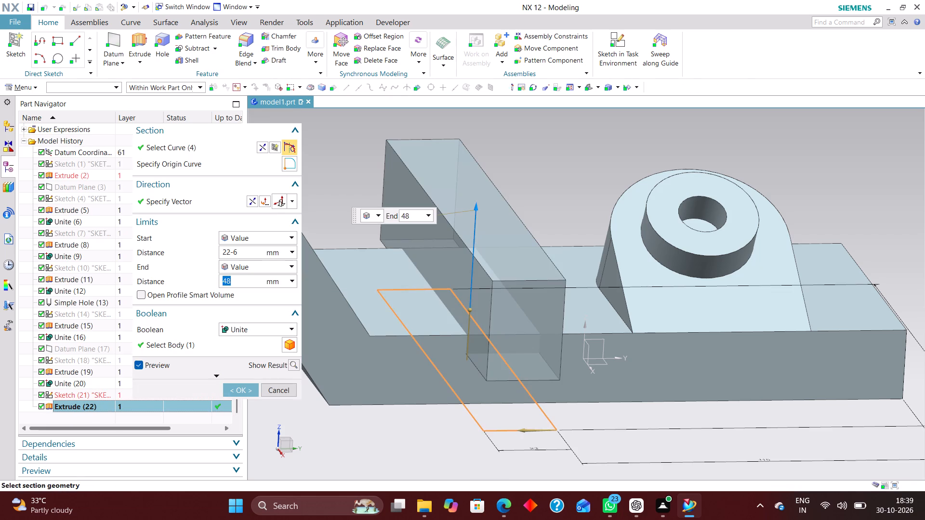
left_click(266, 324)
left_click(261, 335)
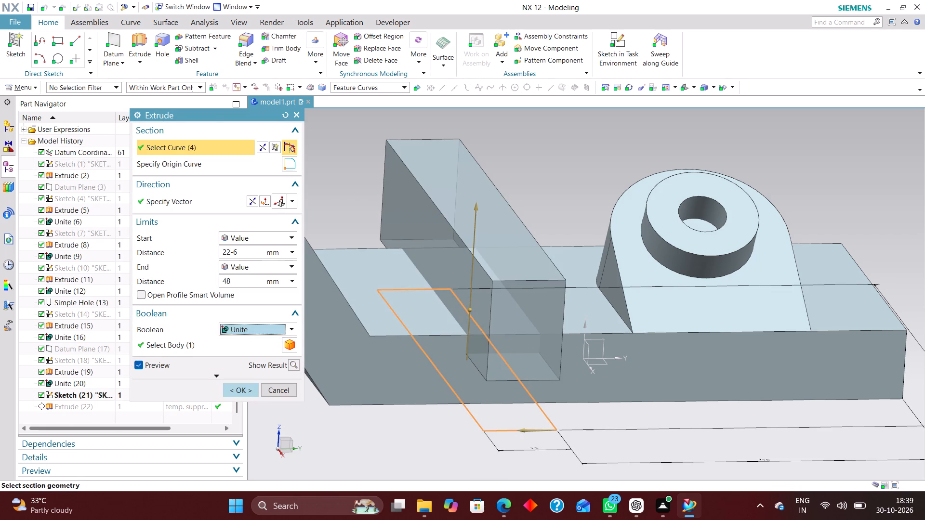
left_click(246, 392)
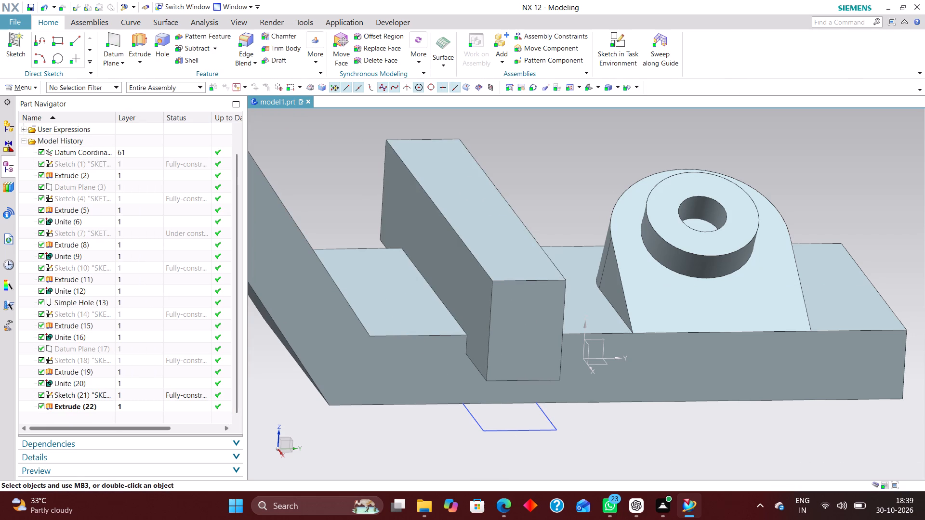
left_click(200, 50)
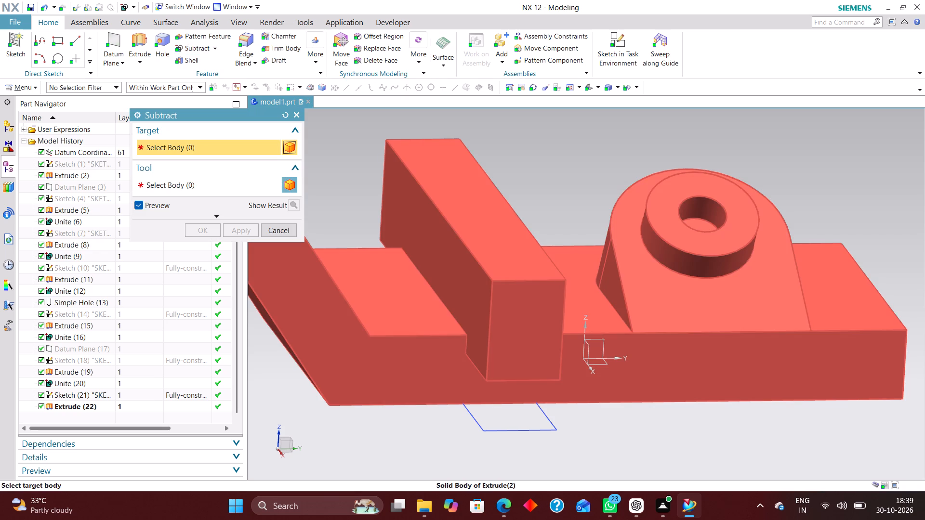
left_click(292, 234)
Edit the block's extrude with rollback and set its Boolean to None, making the block a separate body.
scroll(157, 241, "down", 5)
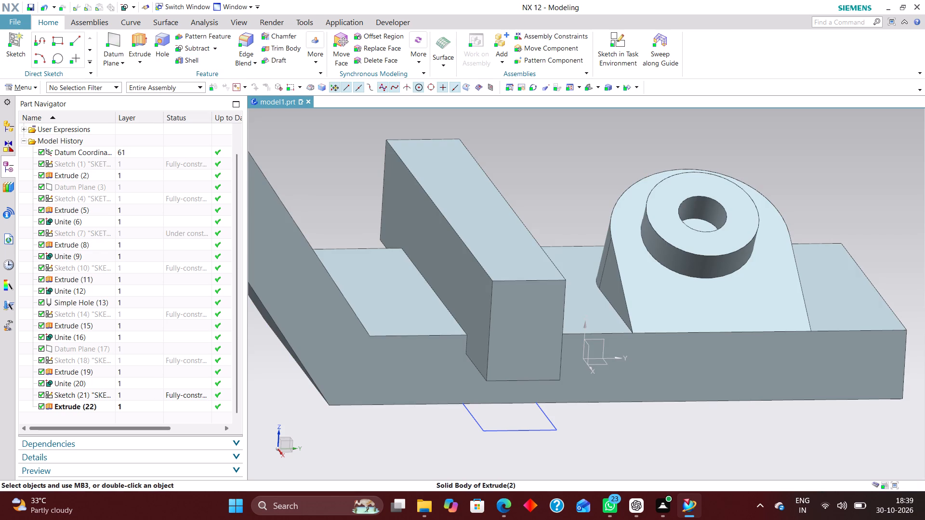
left_click(138, 404)
right_click(139, 402)
left_click(201, 186)
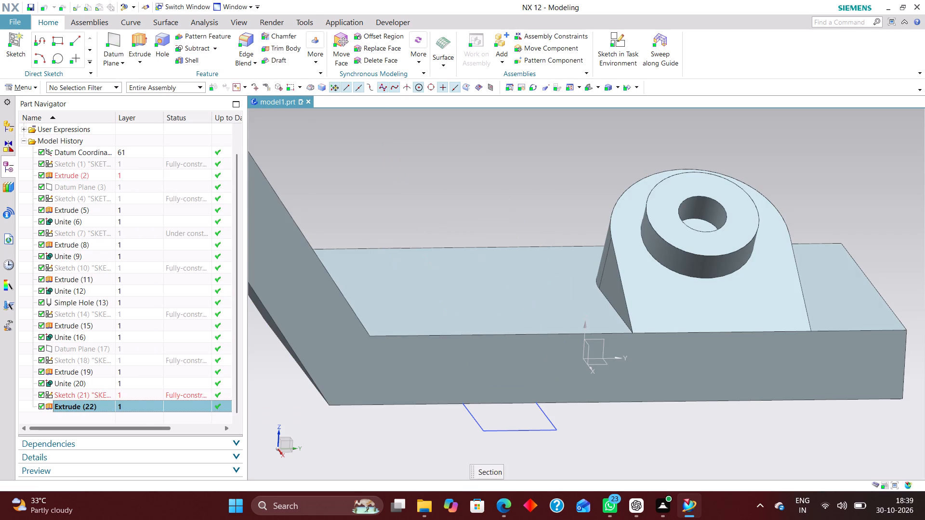
left_click(266, 326)
left_click(257, 340)
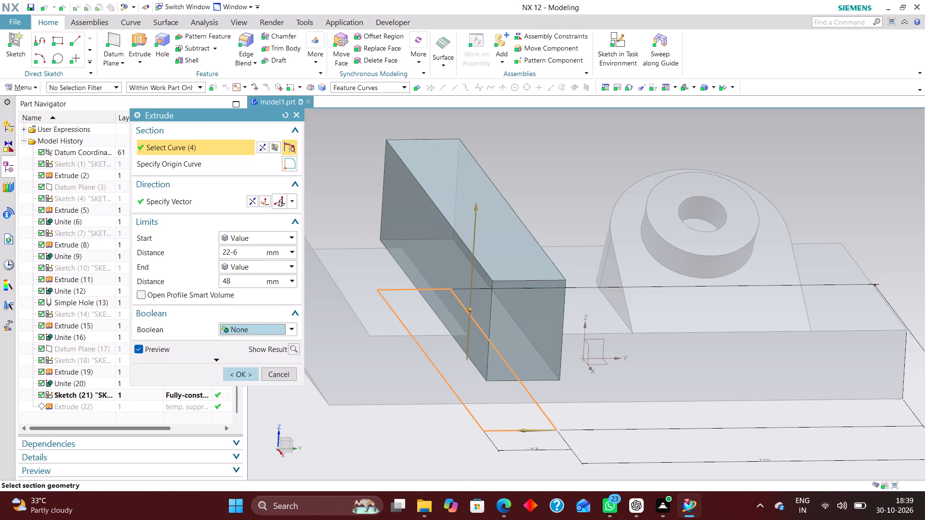
left_click(241, 372)
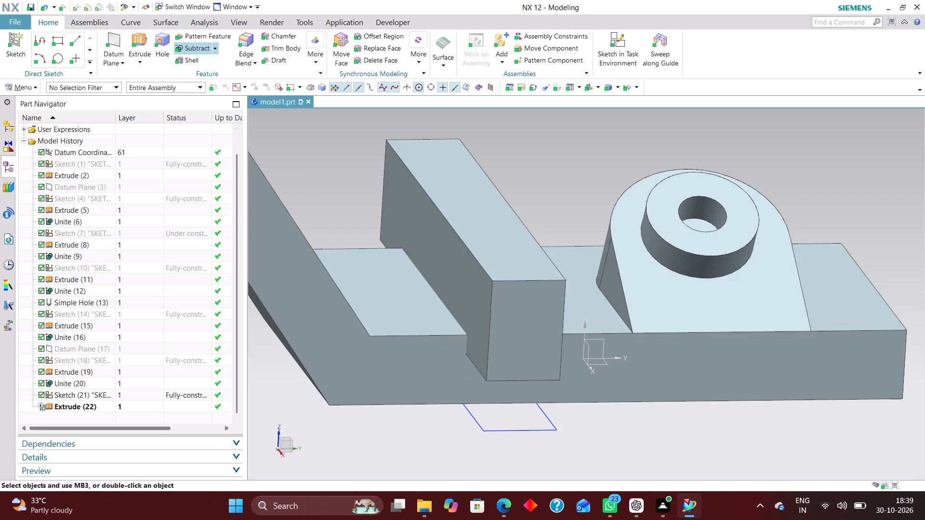
Subtract the crossing block from the bracket body to cut a slot across the base.
left_click(202, 47)
left_click(374, 334)
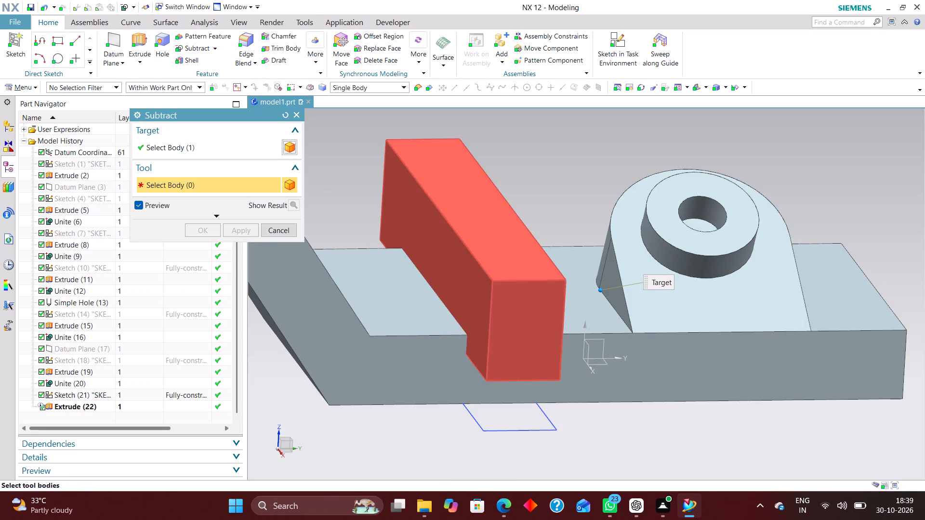
left_click(534, 268)
left_click(198, 230)
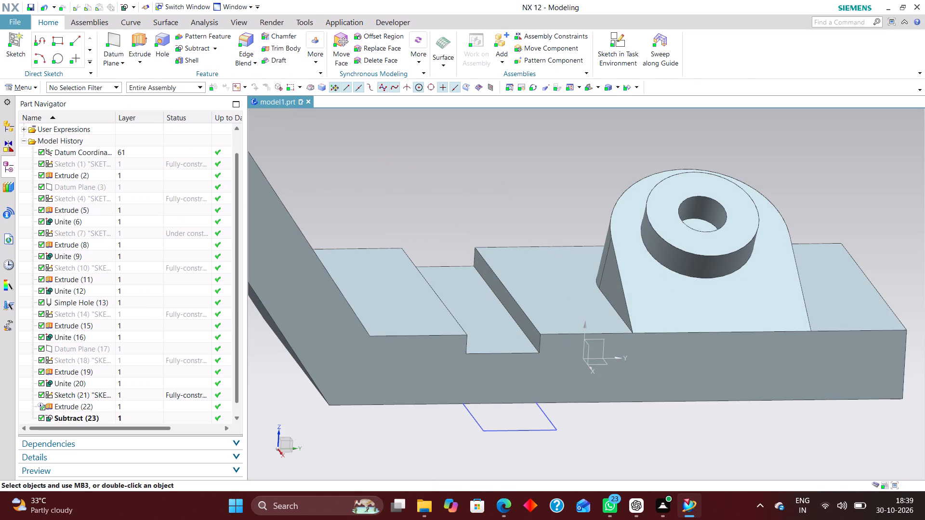
Hide the slot's rectangle sketch and show the bracket in isometric view.
right_click_drag(509, 429, 523, 478)
left_click(586, 89)
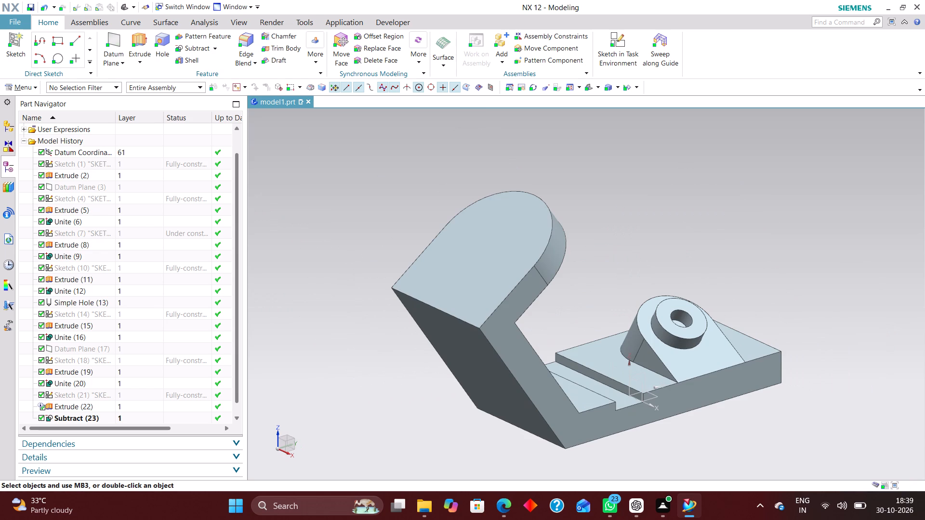
key("End")
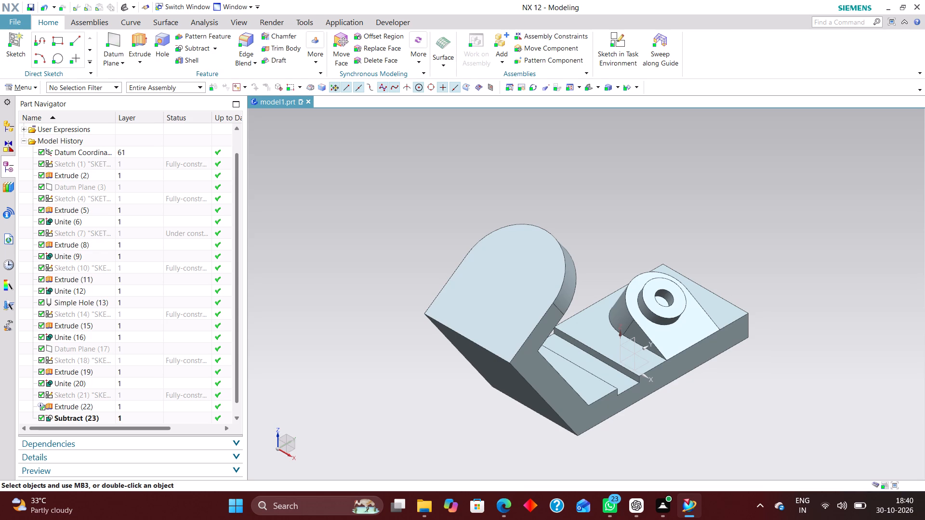
Measure the distance between the front and back faces of the bracket's inclined rounded plate.
scroll(517, 311, "up", 1)
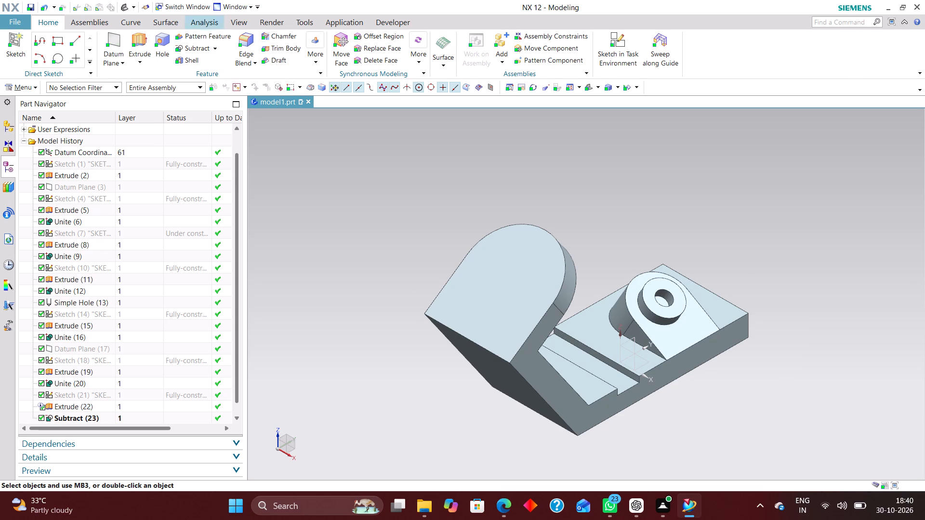
left_click(211, 25)
left_click(15, 41)
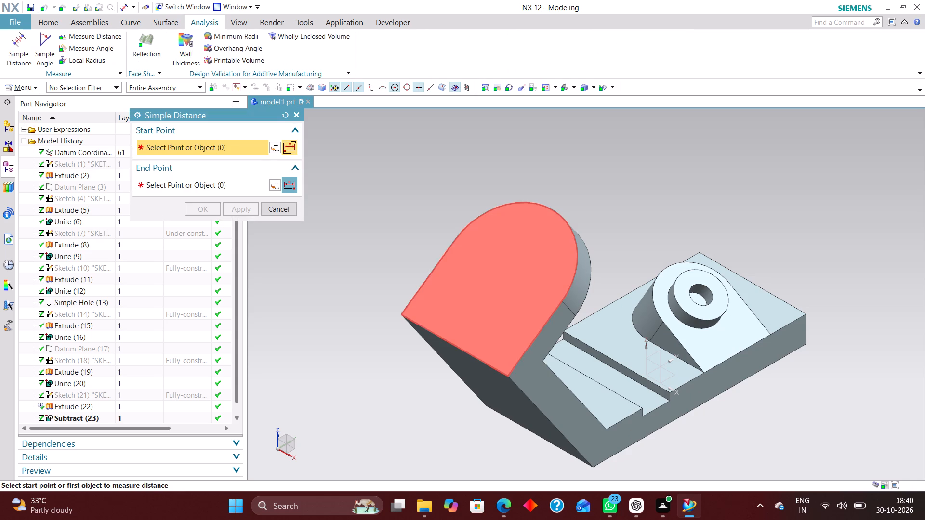
left_click(495, 300)
middle_click_drag(590, 364, 505, 307)
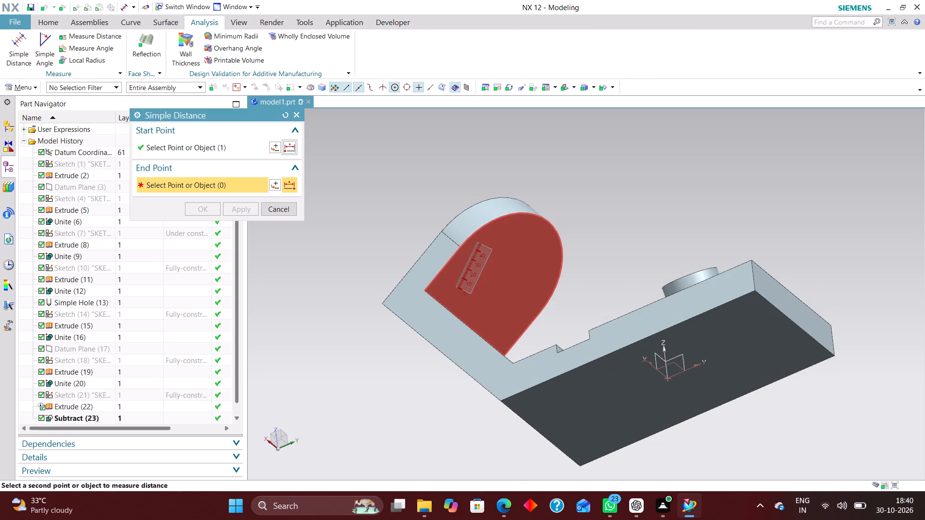
left_click(478, 245)
left_click(278, 213)
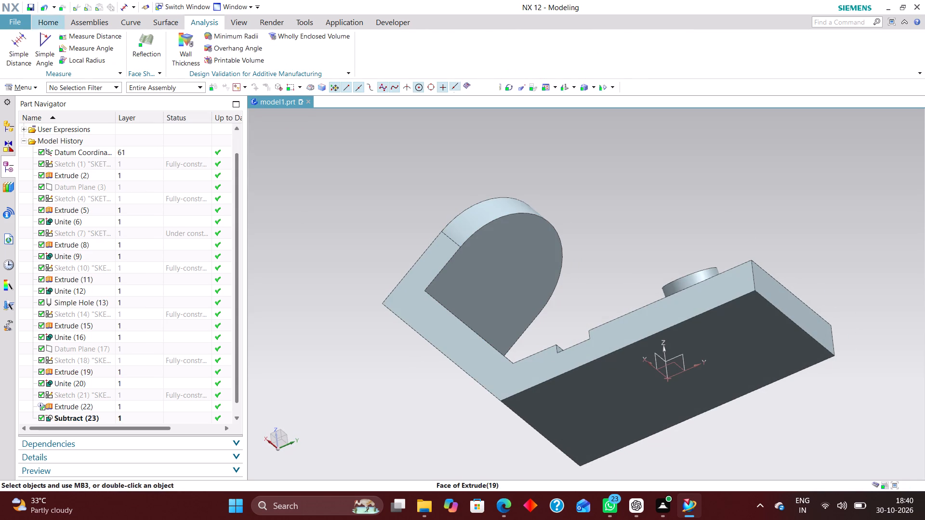
Create a sketch on the existing datum plane used for the inclined rounded plate.
left_click(48, 20)
middle_click_drag(377, 241, 429, 263)
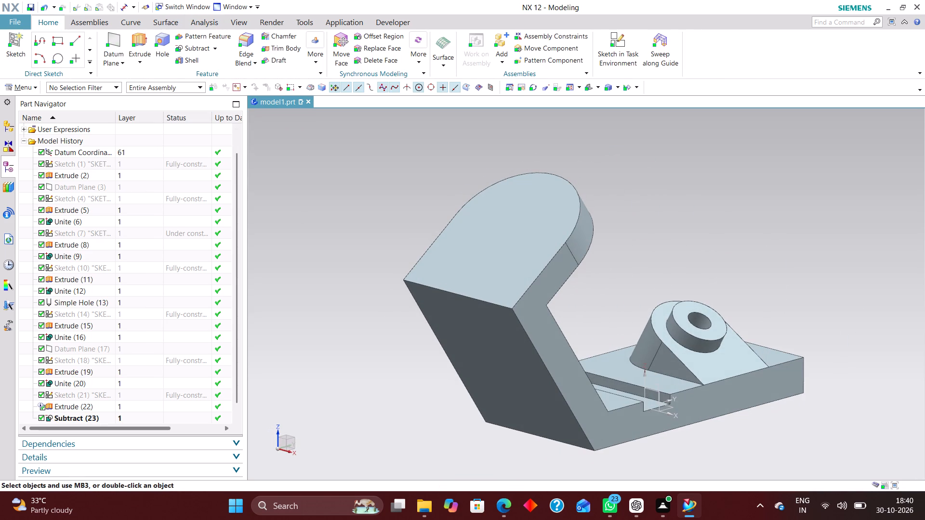
left_click(590, 87)
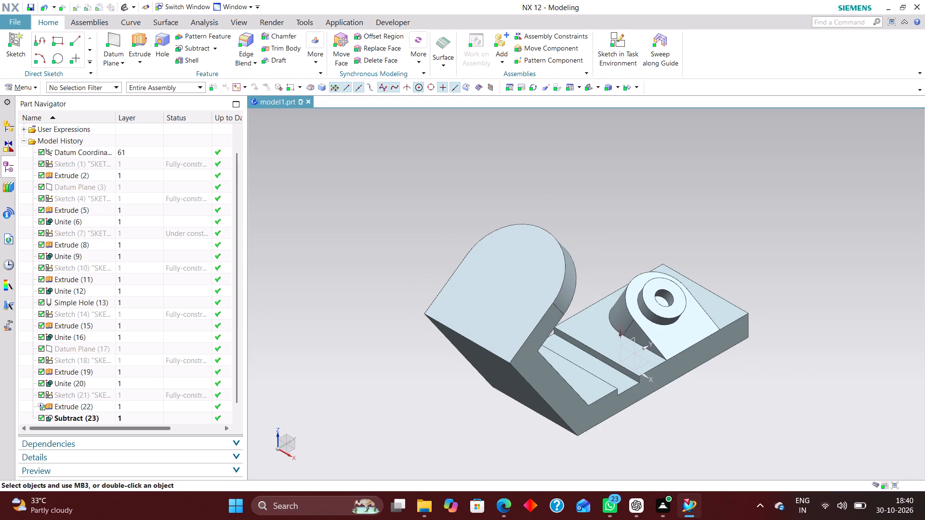
left_click(622, 41)
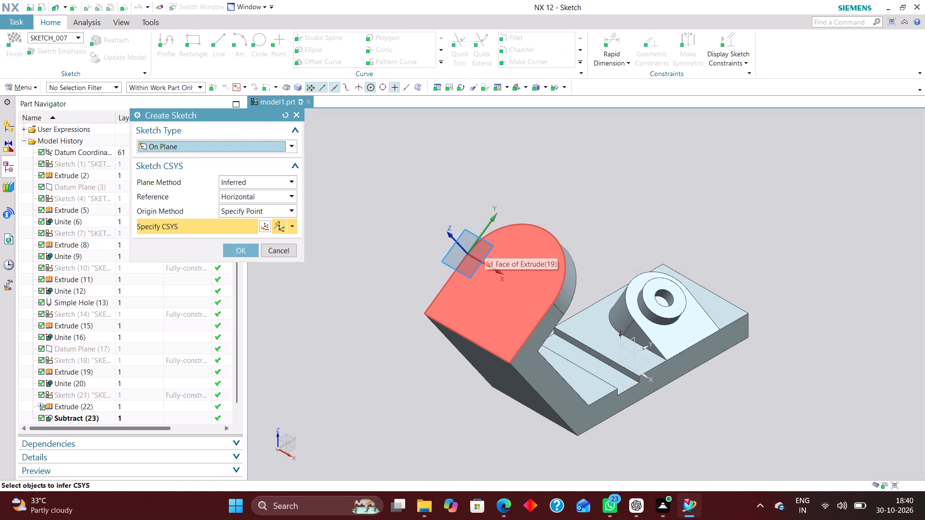
scroll(70, 358, "down", 5)
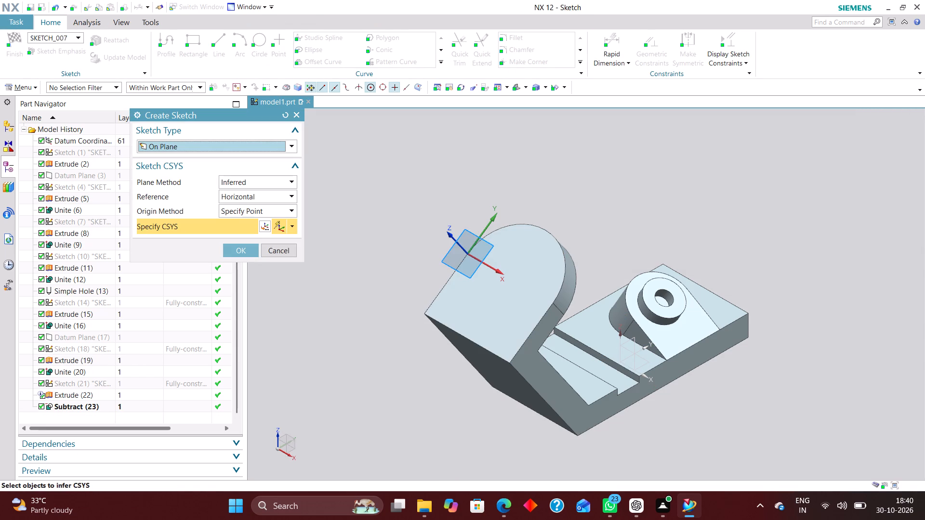
left_click(73, 339)
left_click(244, 253)
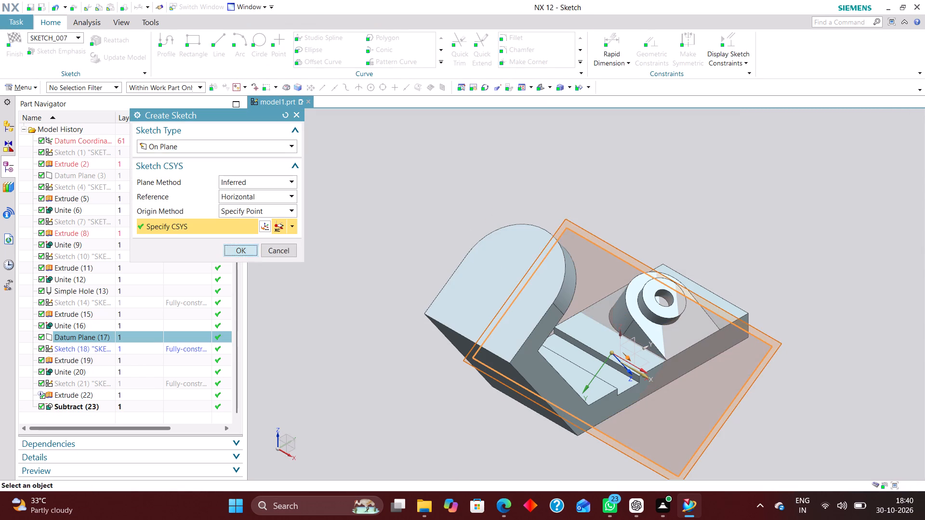
Facing the sketch plane, draw a rectangle about 35 mm wide and 155 mm high, extending past both ends of the rounded plate.
scroll(455, 301, "down", 2)
middle_click_drag(657, 312, 617, 305)
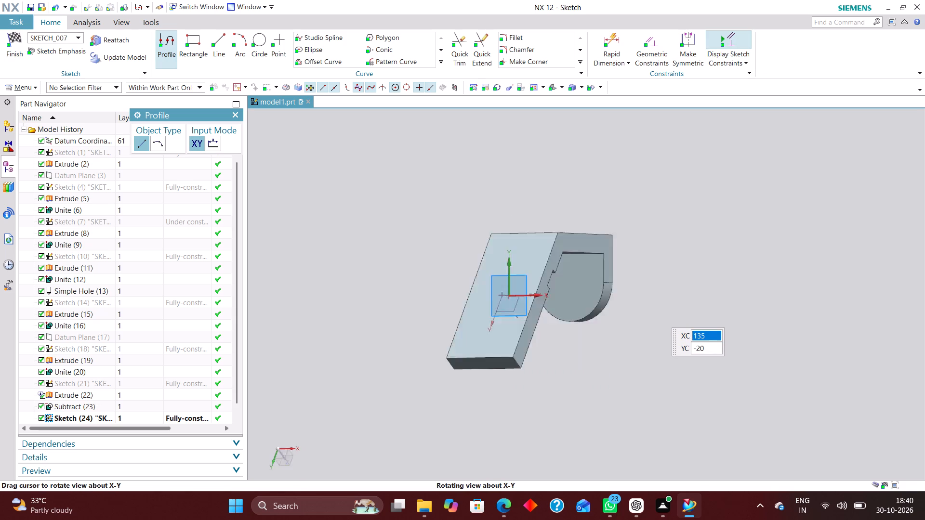
middle_click_drag(617, 305, 508, 277)
scroll(508, 271, "up", 1)
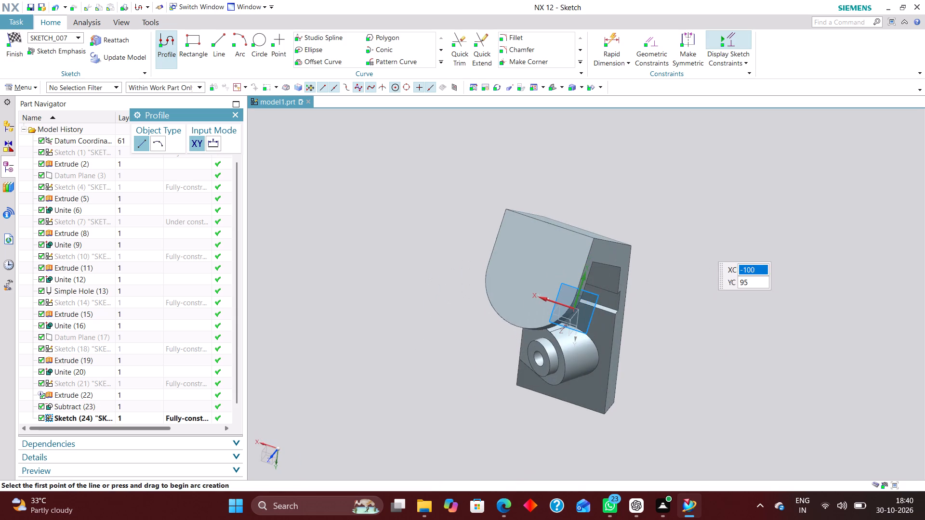
right_click_drag(710, 242, 629, 238)
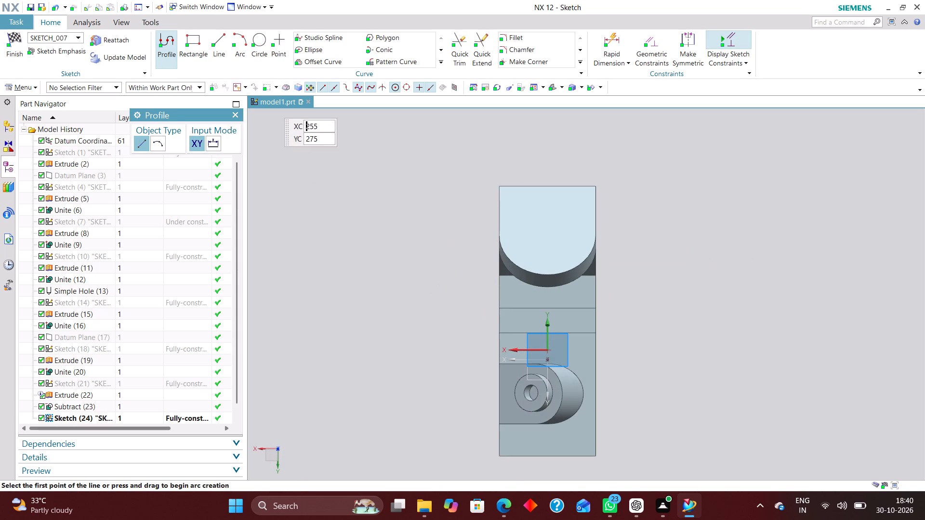
left_click(194, 37)
left_click(529, 161)
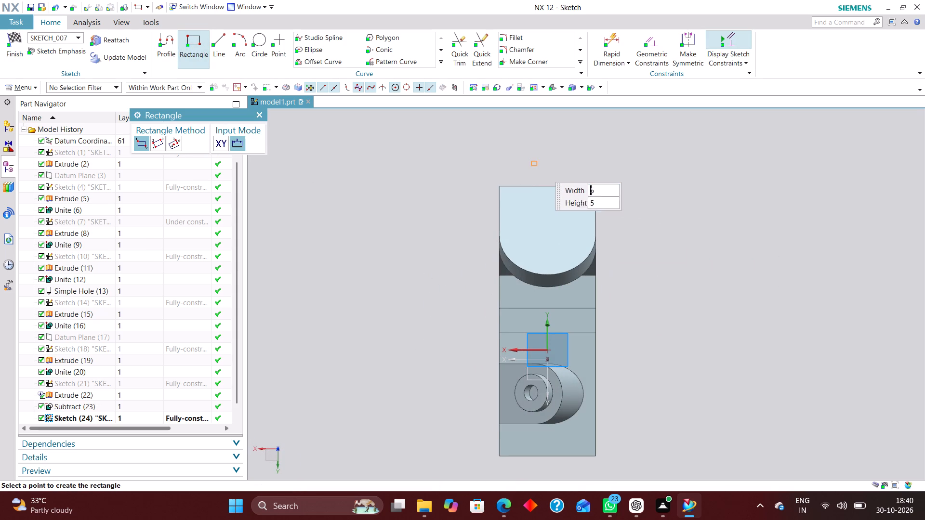
left_click(568, 298)
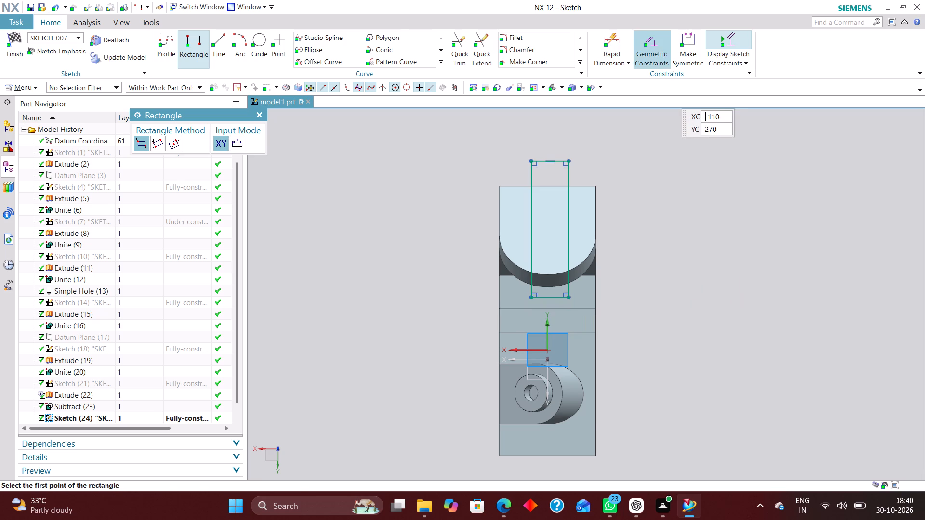
Constrain the midpoint of the rectangle's upper edge to the sketch's vertical axis.
left_click(654, 40)
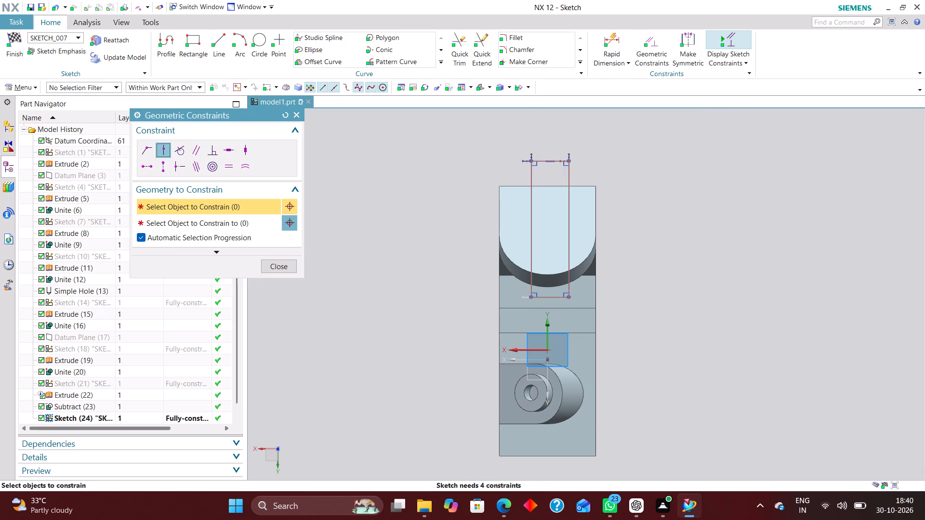
left_click(550, 160)
left_click(548, 325)
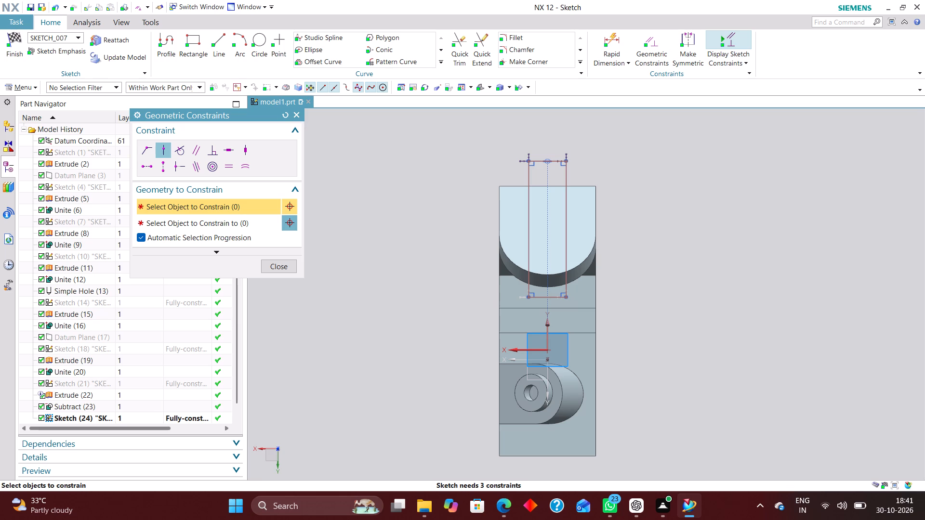
Dimension the rectangle's width as 26 mm.
left_click(622, 35)
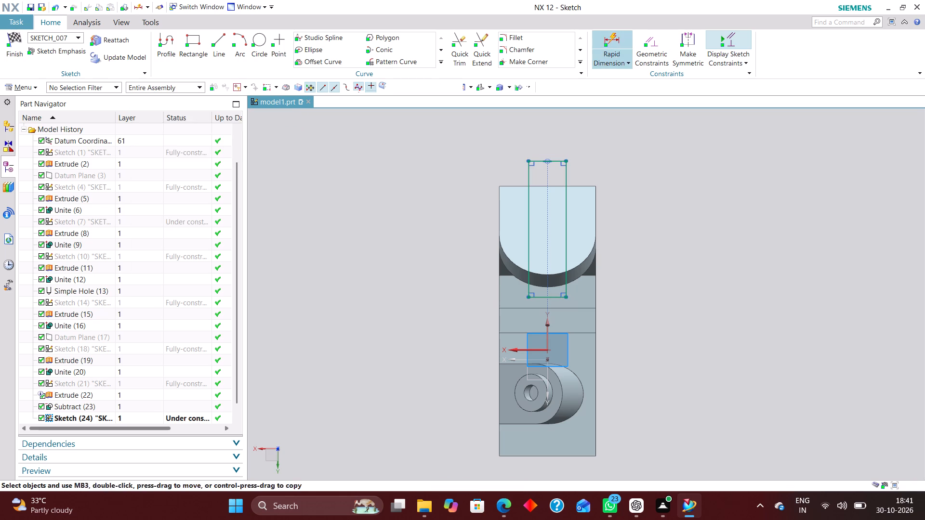
left_click(555, 160)
left_click(547, 133)
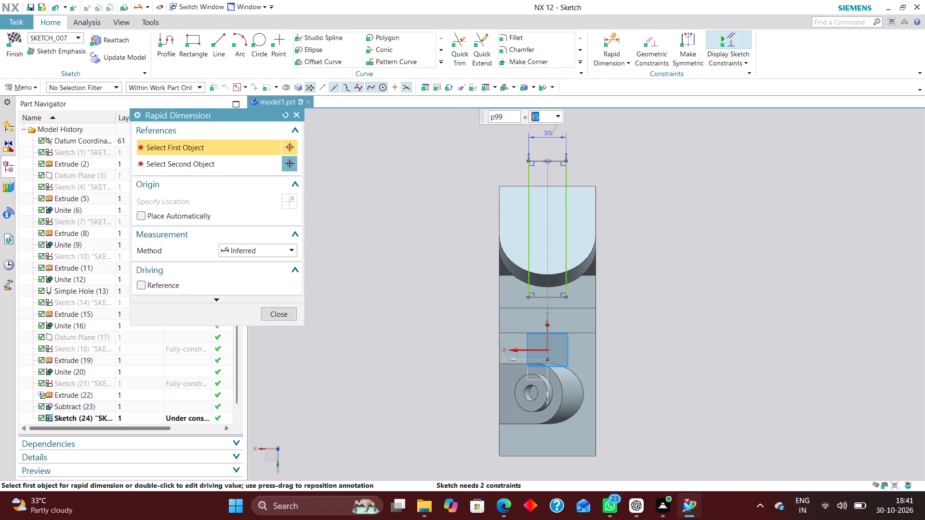
type("26")
key("Return")
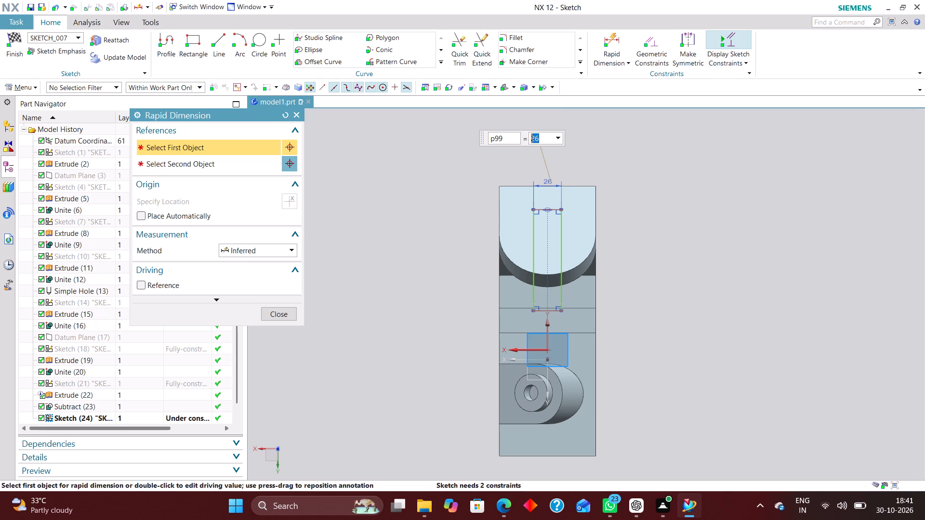
left_click(284, 317)
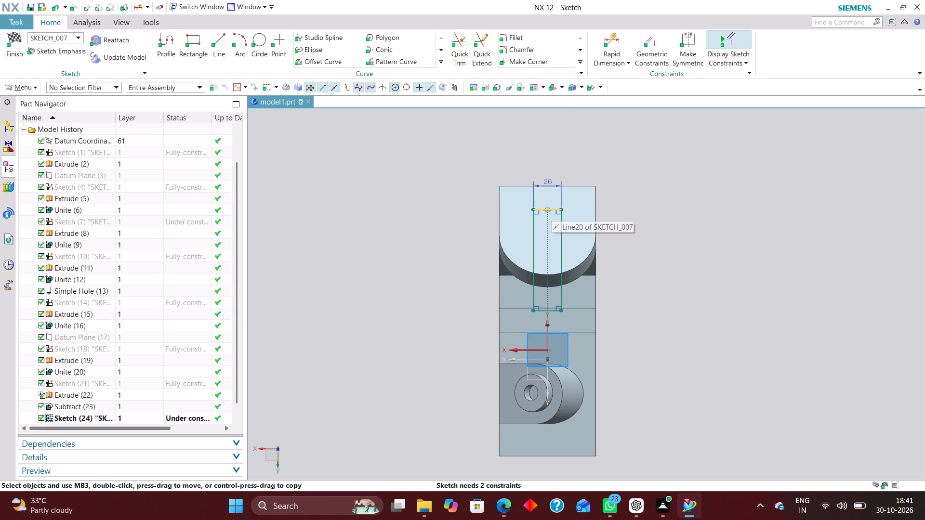
Stretch the rectangle's upper edge beyond the plate's straight edge, move its lower edge to just past the rounded end, and finish the sketch.
left_click_drag(549, 208, 549, 160)
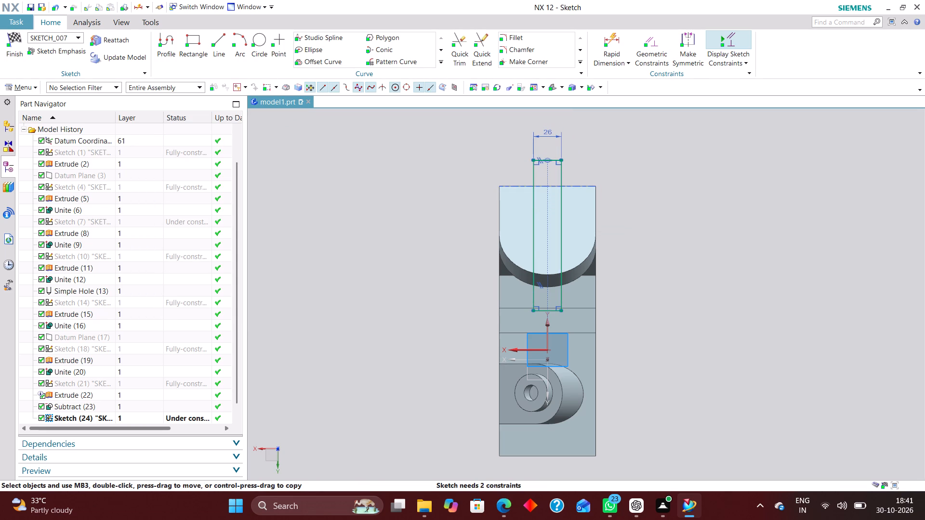
right_click_drag(543, 154, 342, 161)
scroll(560, 337, "up", 2)
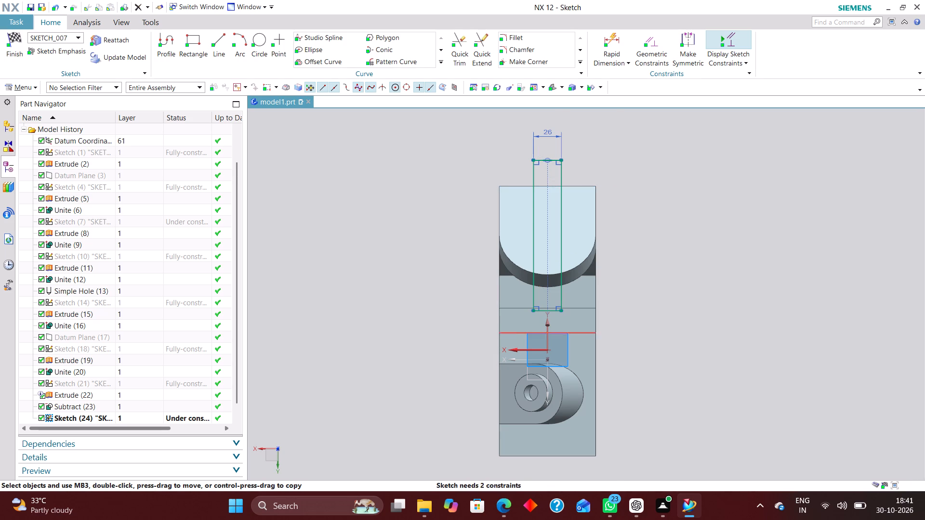
scroll(560, 335, "up", 1)
left_click_drag(542, 299, 543, 273)
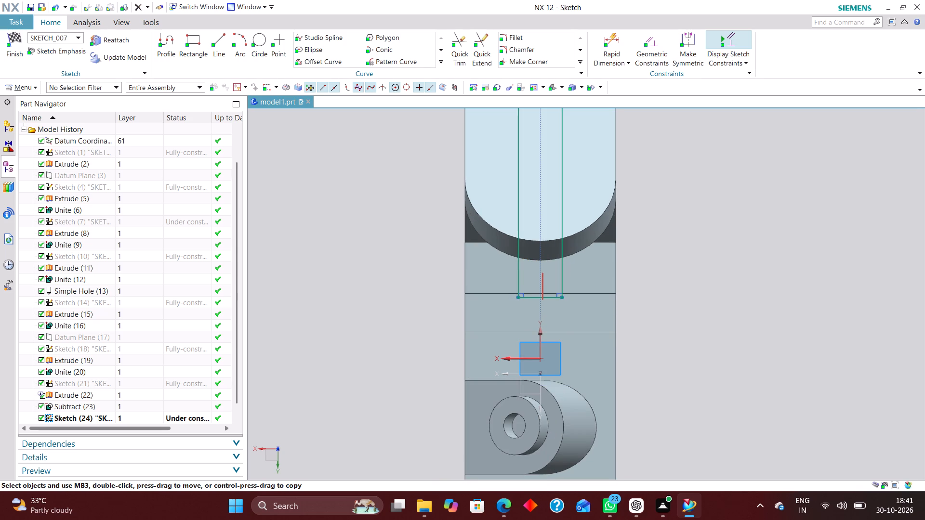
left_click_drag(538, 299, 540, 274)
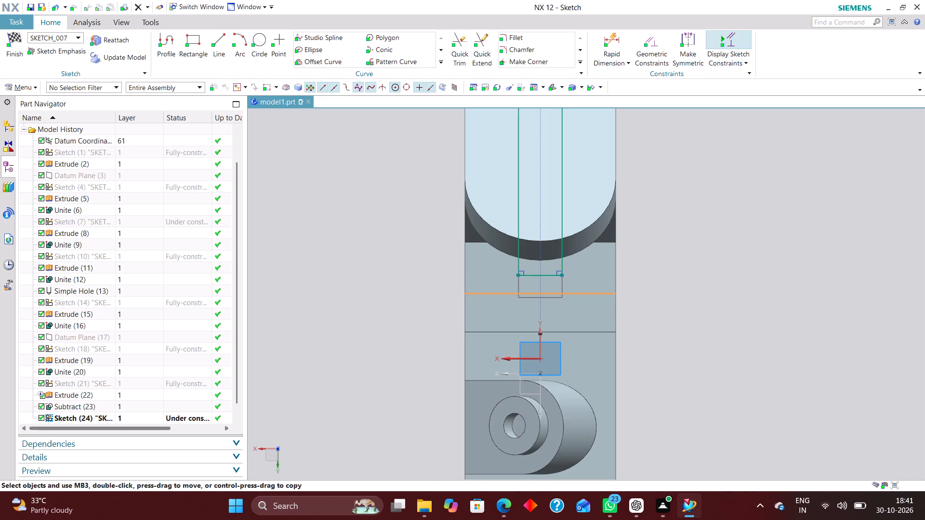
left_click_drag(540, 274, 540, 273)
right_click_drag(535, 279, 457, 278)
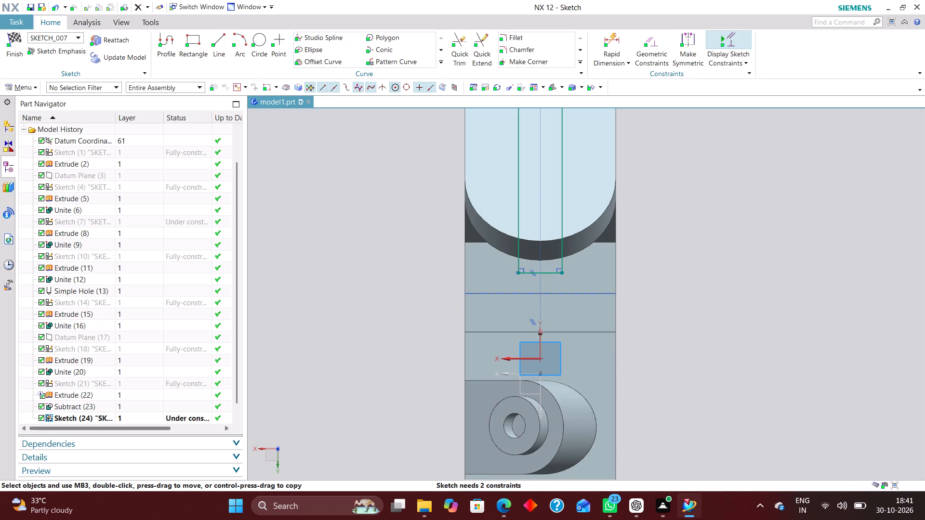
right_click_drag(533, 271, 464, 273)
left_click(13, 39)
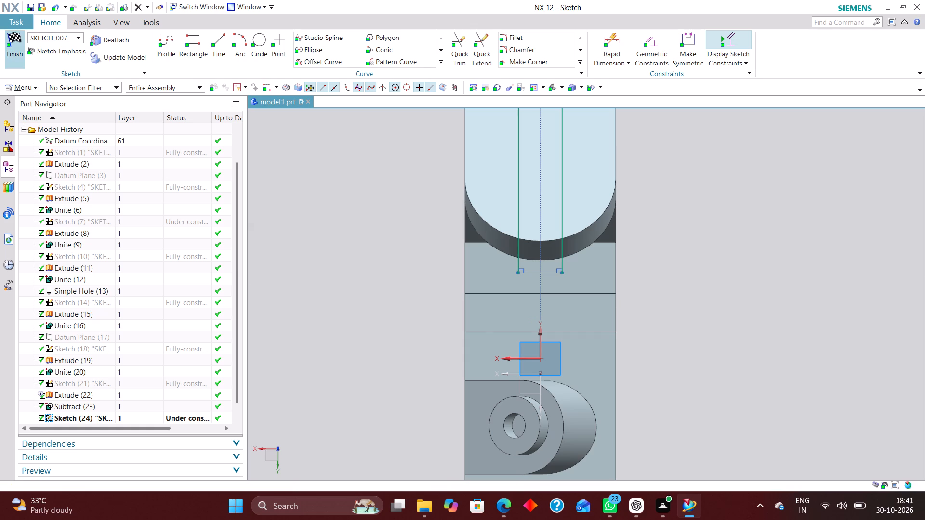
Extrude the 26 mm wide rectangle in the reversed direction into the inclined arm, using the inferred Boolean to subtract it from the bracket.
scroll(668, 204, "down", 5)
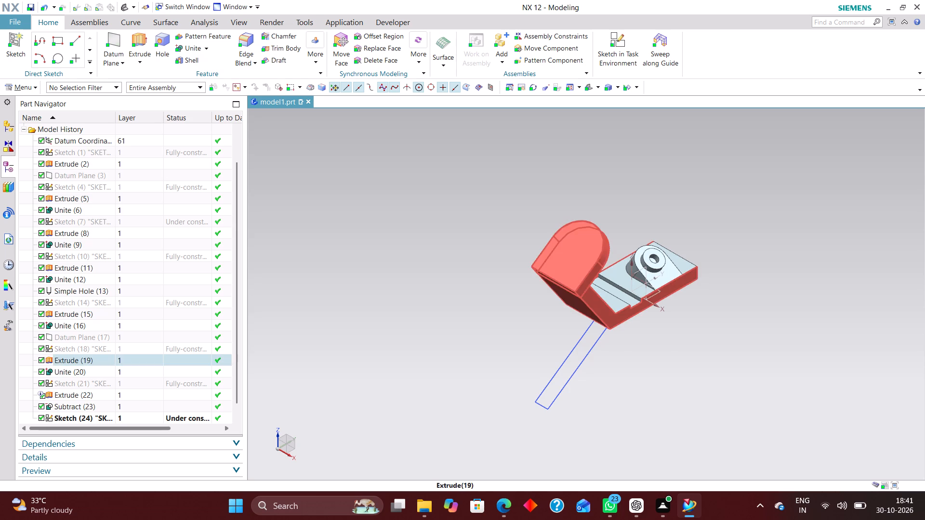
left_click_drag(172, 47, 165, 50)
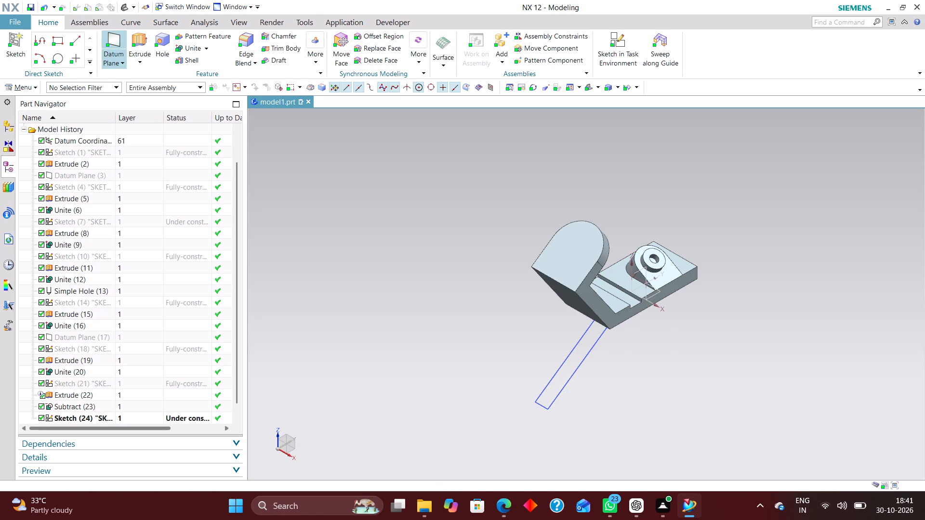
left_click_drag(132, 36, 126, 32)
left_click(587, 353)
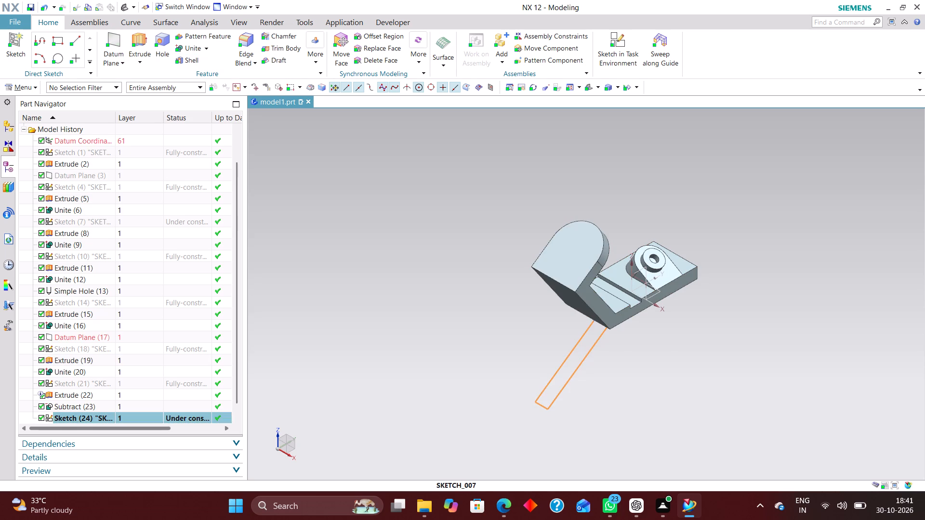
left_click(139, 39)
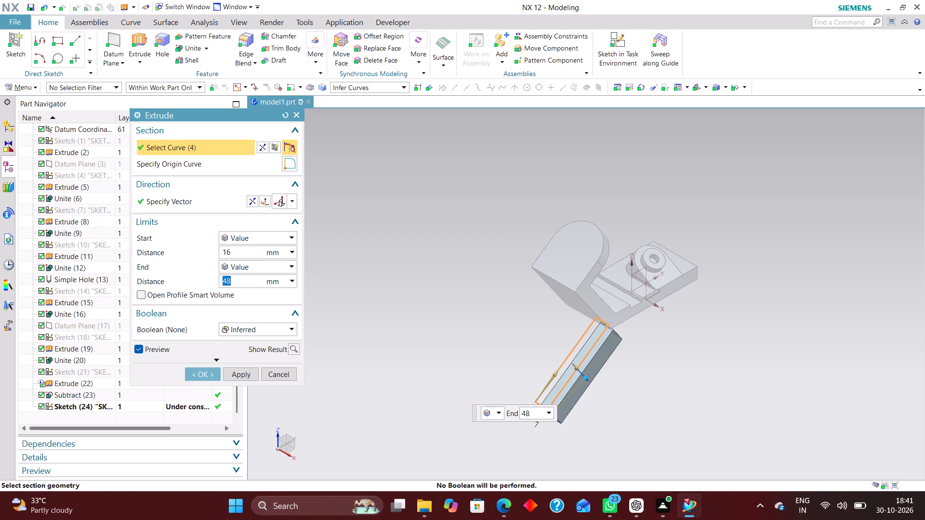
left_click(253, 201)
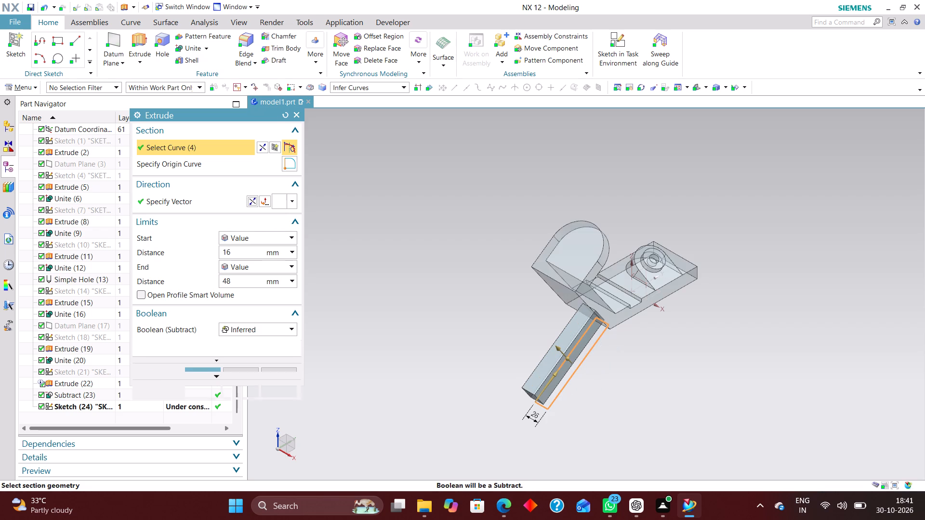
left_click_drag(556, 350, 497, 300)
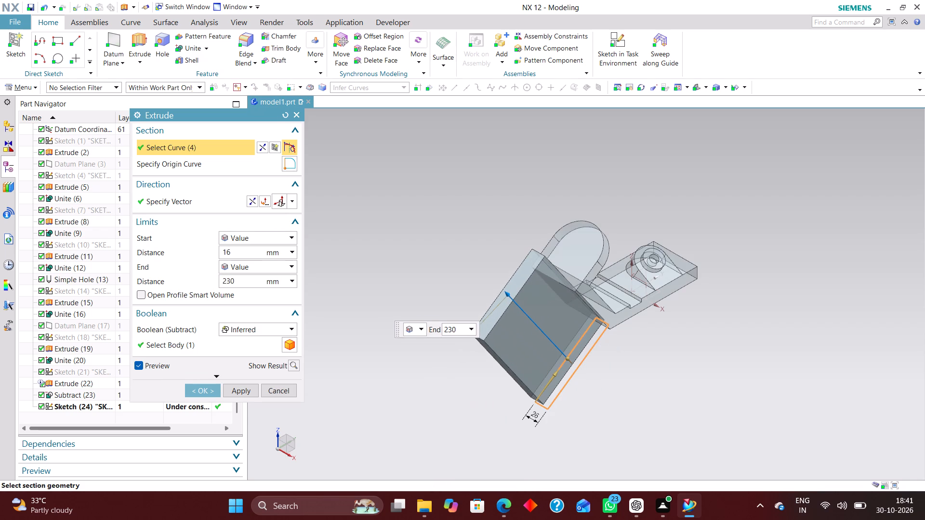
left_click_drag(497, 300, 512, 305)
left_click(198, 392)
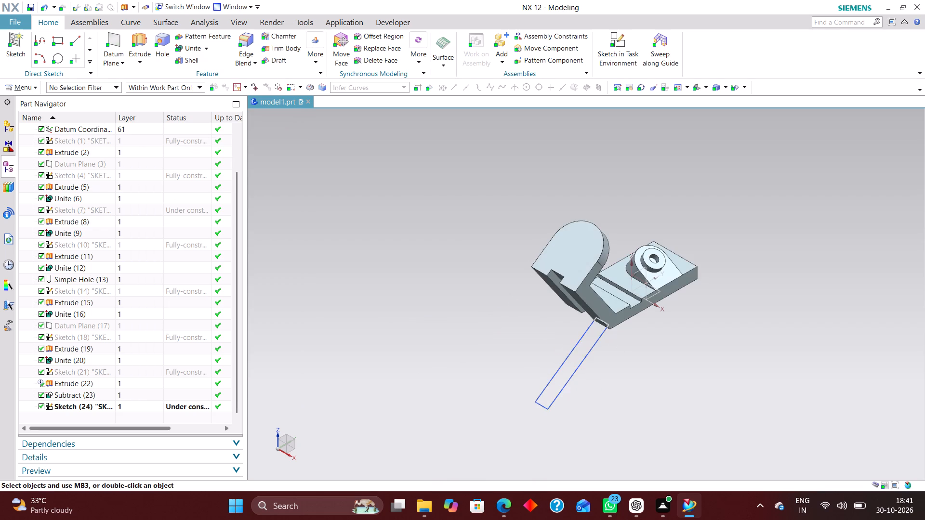
Edit the 26 mm wide slot extrusion and set its Boolean to None so it is a separate body.
scroll(119, 351, "down", 5)
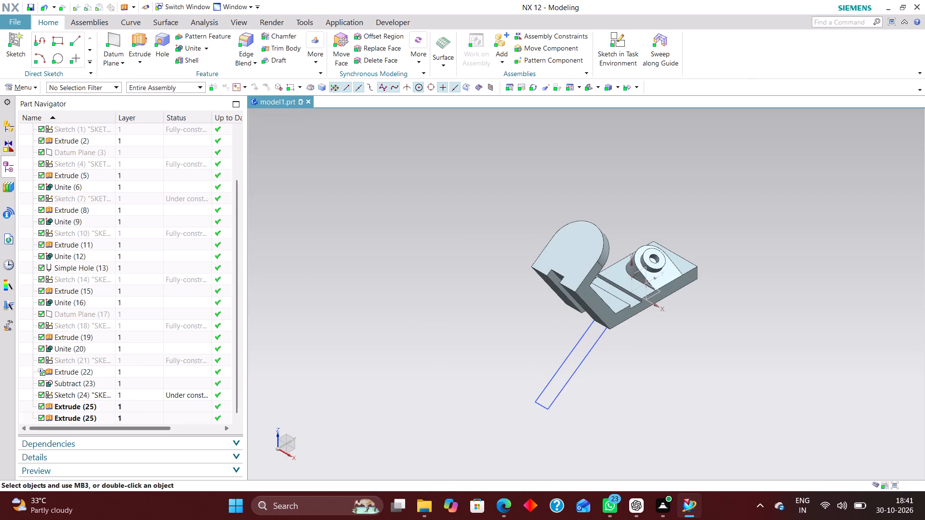
left_click(132, 405)
right_click(145, 405)
left_click(212, 185)
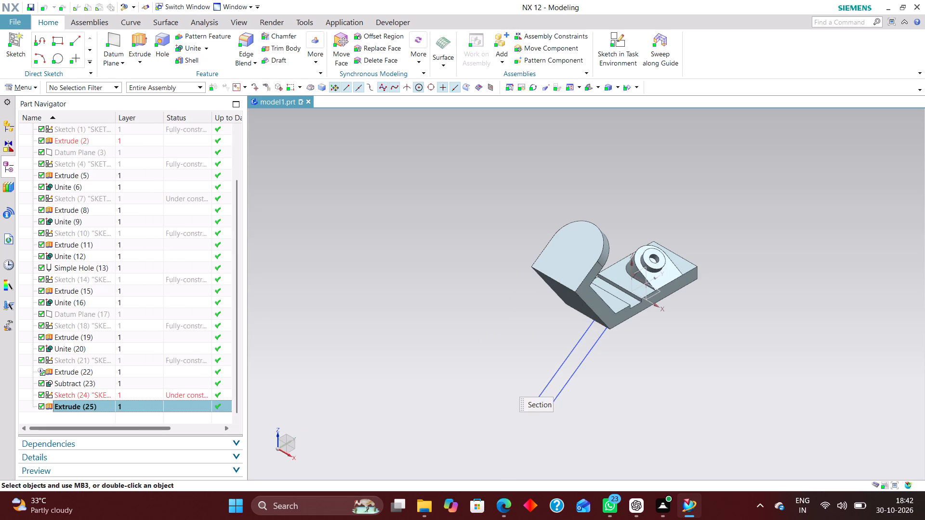
scroll(248, 285, "down", 4)
left_click(265, 327)
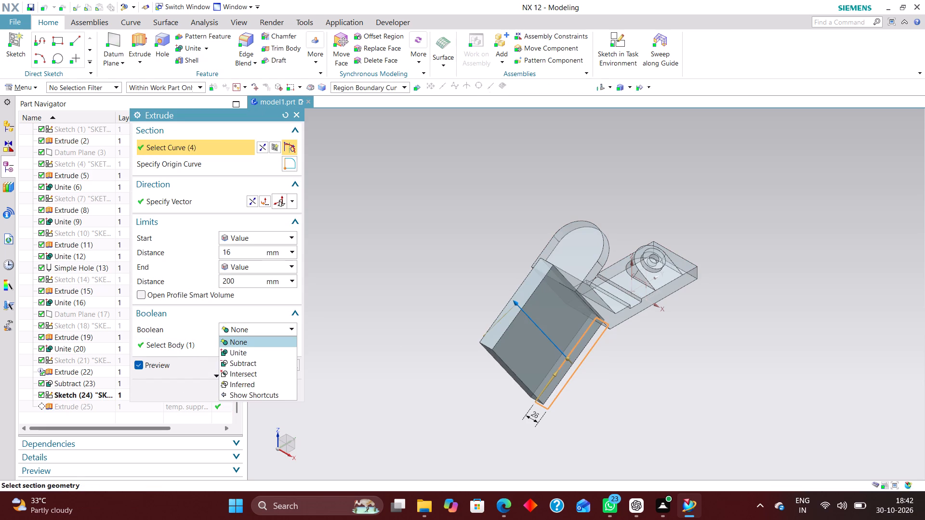
left_click(269, 341)
left_click(248, 372)
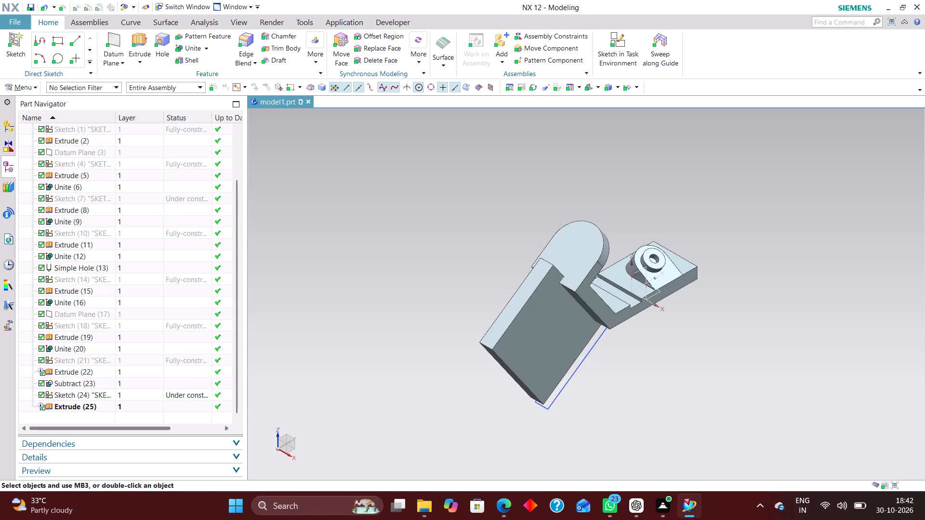
Reopen the slot rectangle's sketch and move its lower edge slightly outward, making the rectangle about 161 mm long.
scroll(614, 304, "up", 3)
middle_click_drag(662, 360, 658, 382)
scroll(662, 360, "up", 1)
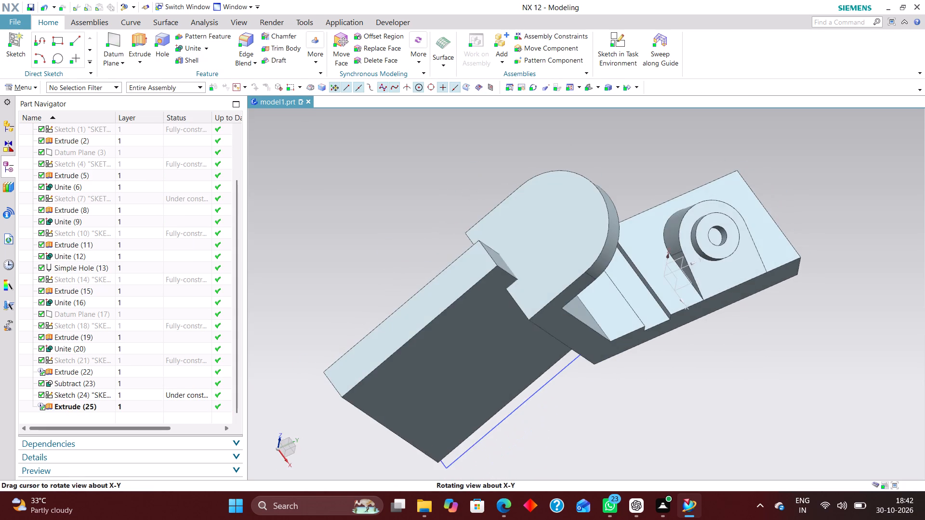
middle_click_drag(658, 382, 652, 375)
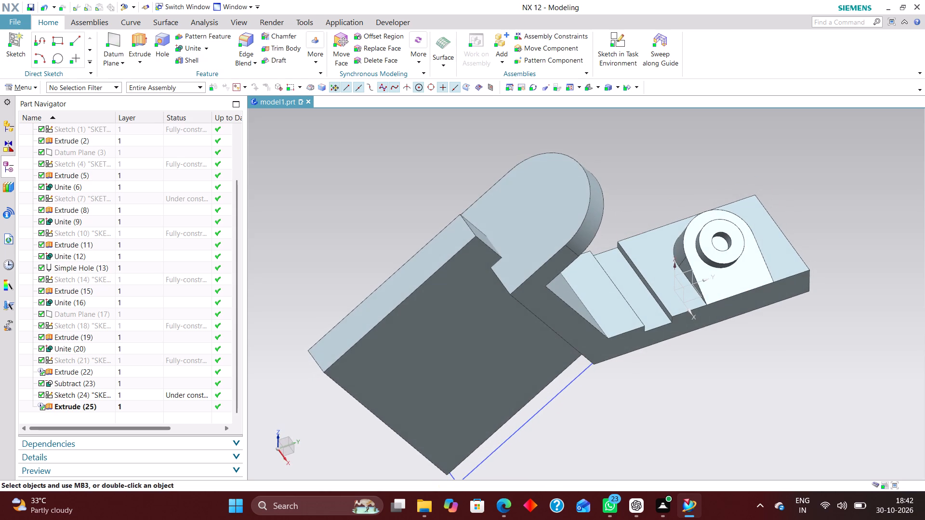
right_click(558, 392)
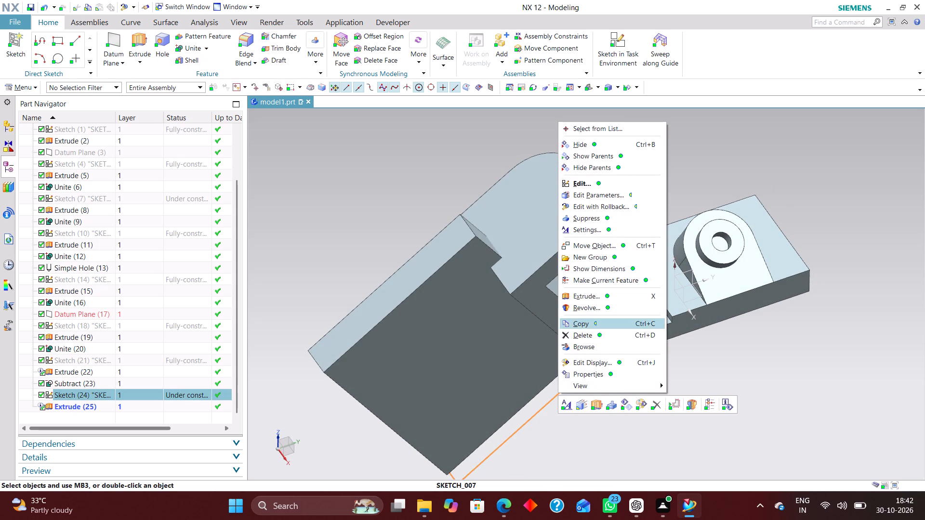
left_click(385, 179)
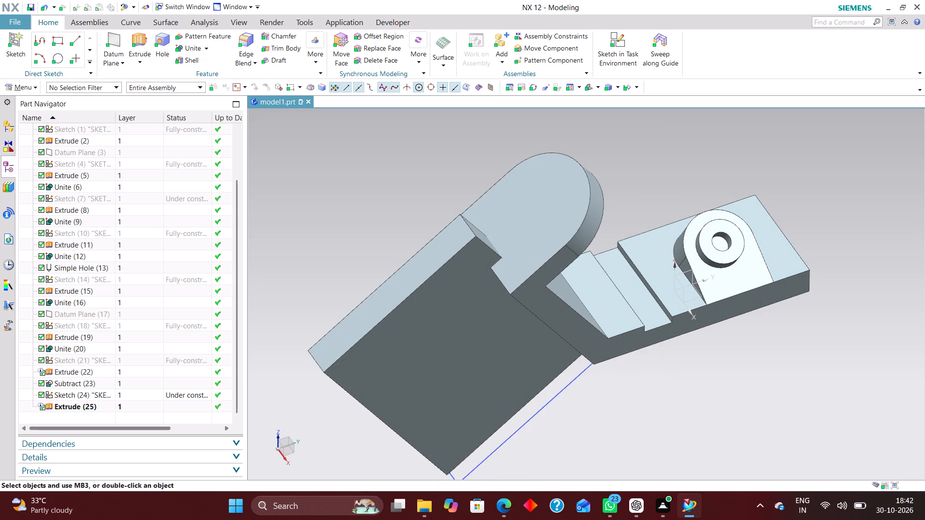
scroll(141, 385, "down", 2)
left_click(146, 394)
right_click(150, 394)
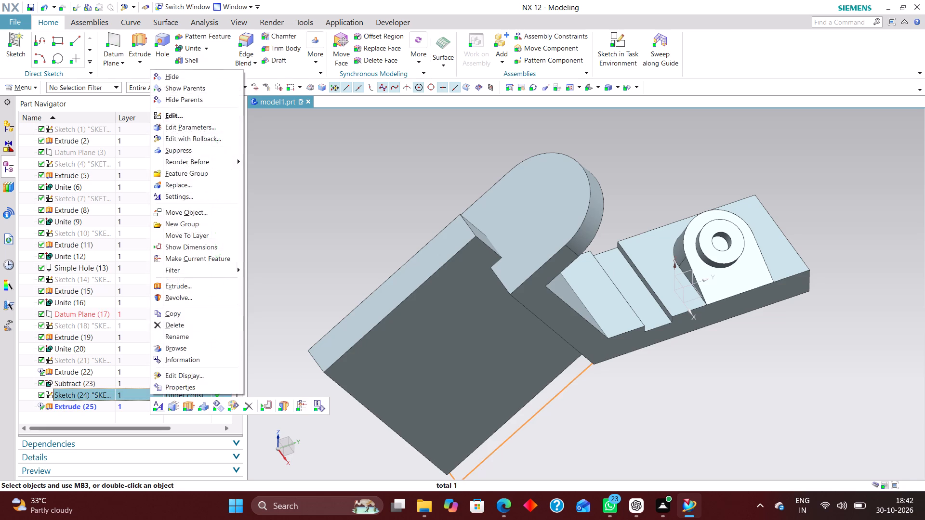
left_click(200, 143)
scroll(493, 165, "down", 3)
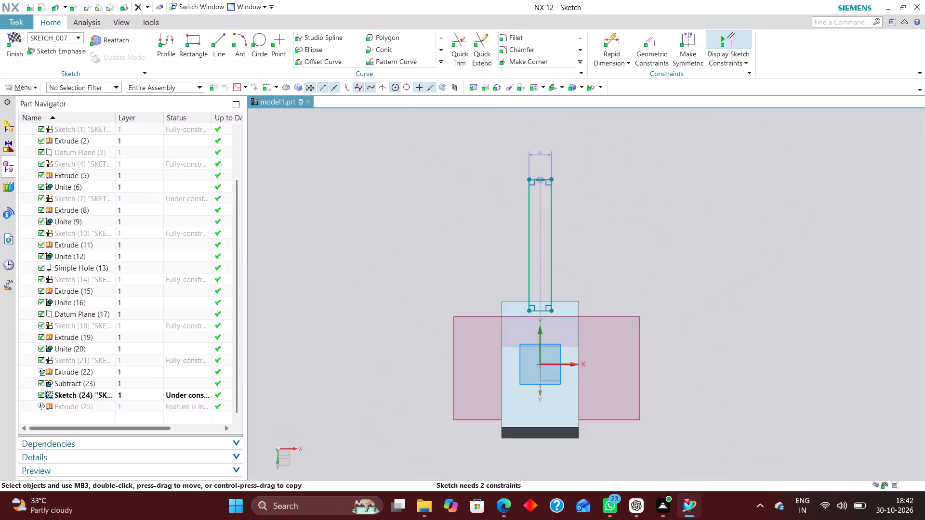
scroll(520, 199, "down", 2)
scroll(532, 329, "up", 4)
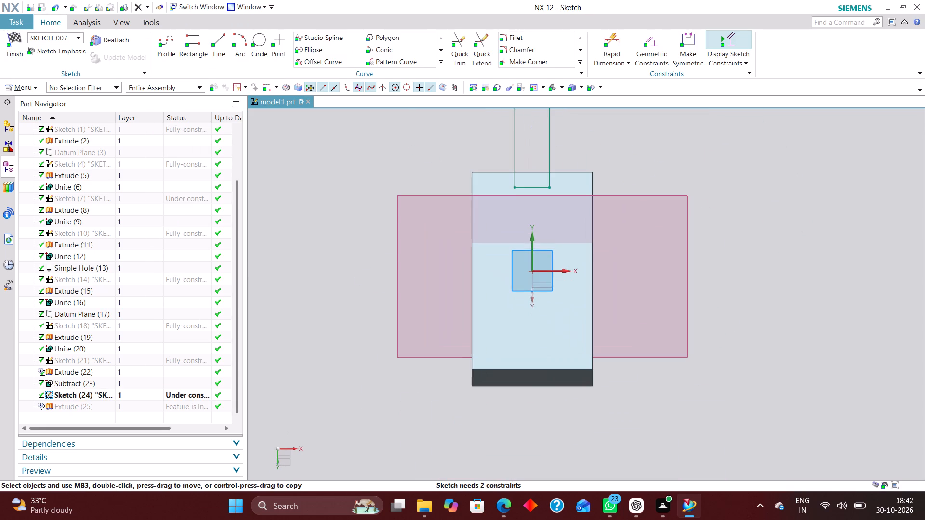
scroll(556, 204, "down", 3)
middle_click_drag(623, 264, 505, 260)
scroll(512, 260, "up", 1)
right_click_drag(668, 187, 410, 180)
scroll(583, 217, "down", 2)
scroll(581, 201, "up", 2)
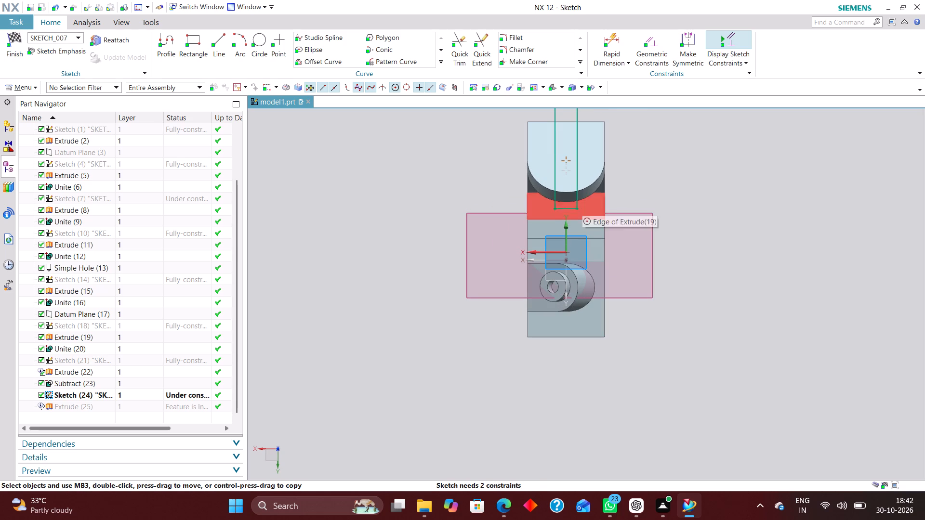
left_click(566, 210)
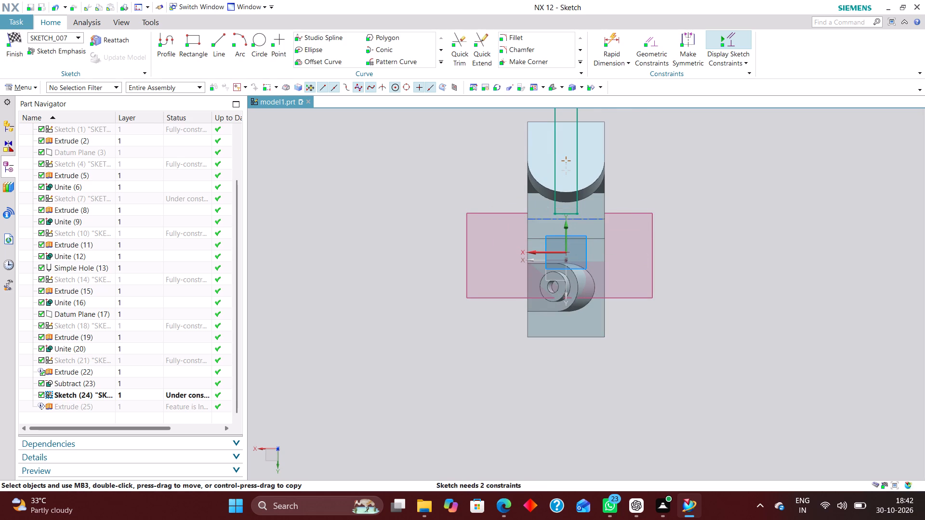
scroll(542, 211, "up", 3)
Dimension the rectangle's length, keeping it as drawn.
right_click_drag(573, 245, 522, 244)
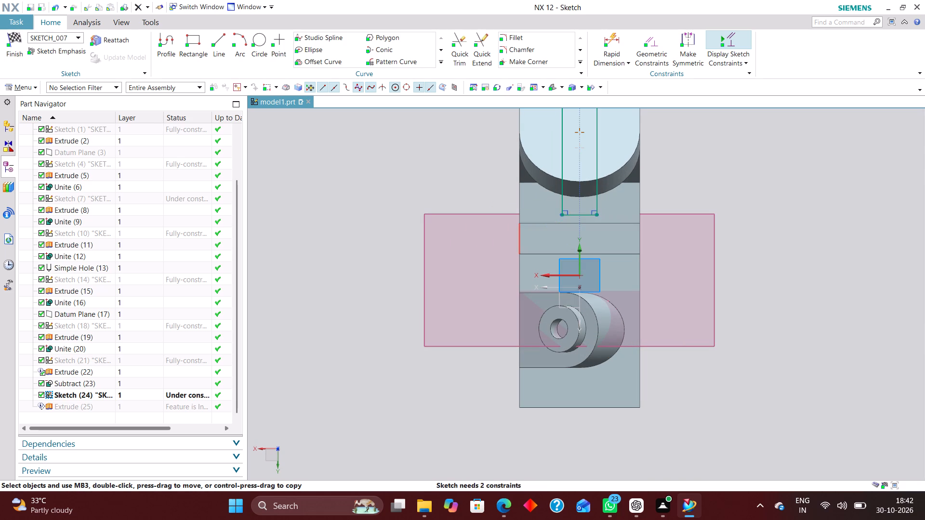
scroll(546, 288, "down", 4)
left_click(608, 41)
scroll(566, 222, "up", 3)
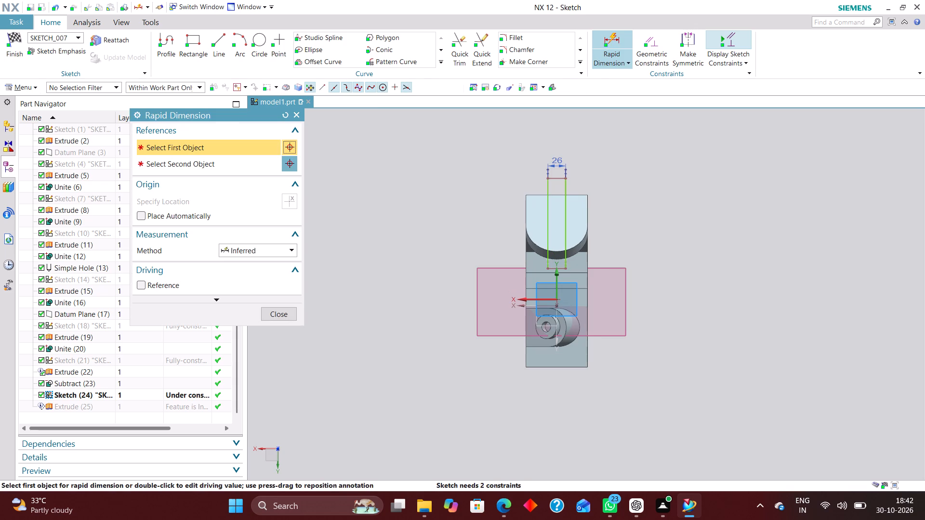
left_click(566, 234)
left_click(636, 218)
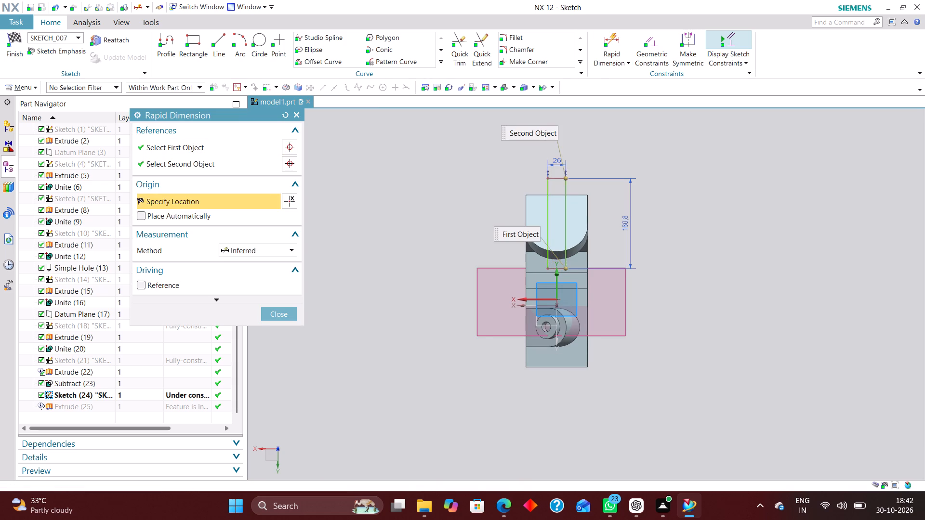
left_click(279, 313)
Move the whole rectangle along the vertical axis until its lower edge passes the sketch origin, show the hidden bracket body, and finish the sketch.
scroll(562, 292, "up", 2)
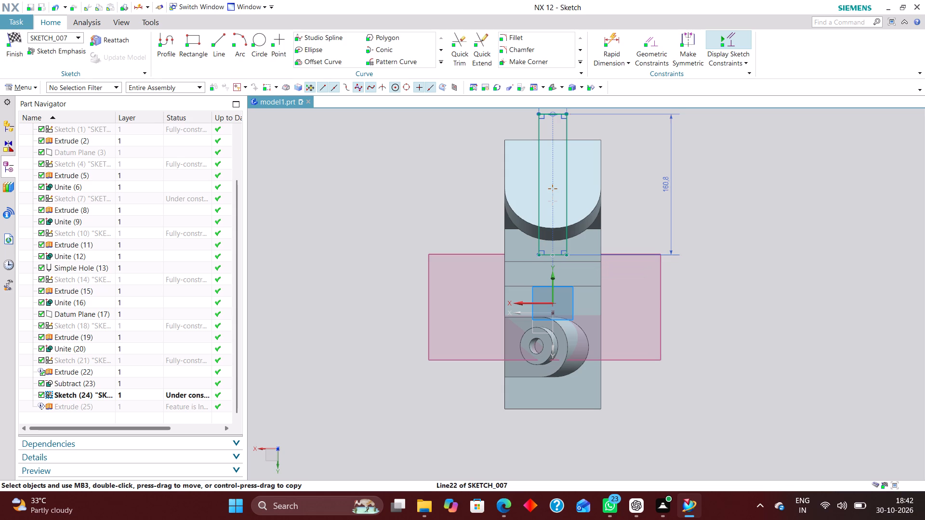
right_click_drag(577, 182, 584, 295)
left_click_drag(566, 203, 567, 226)
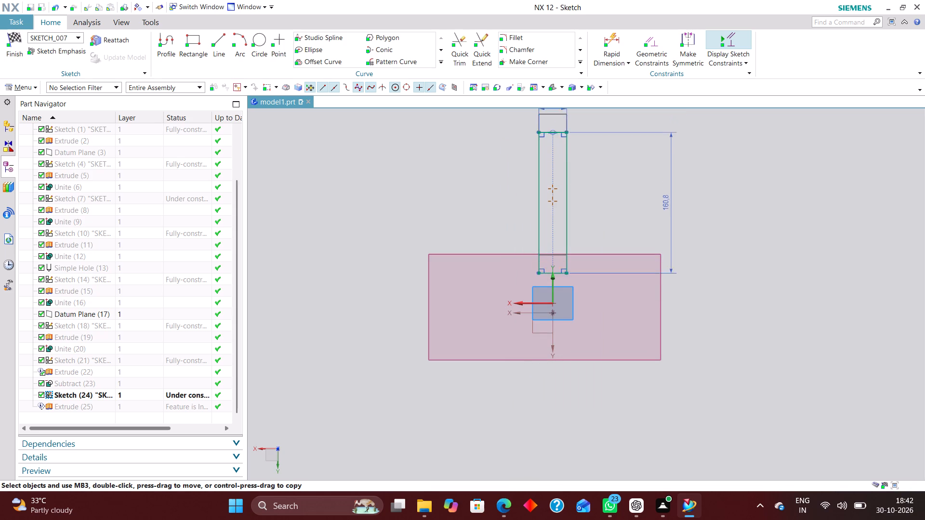
left_click_drag(567, 226, 572, 288)
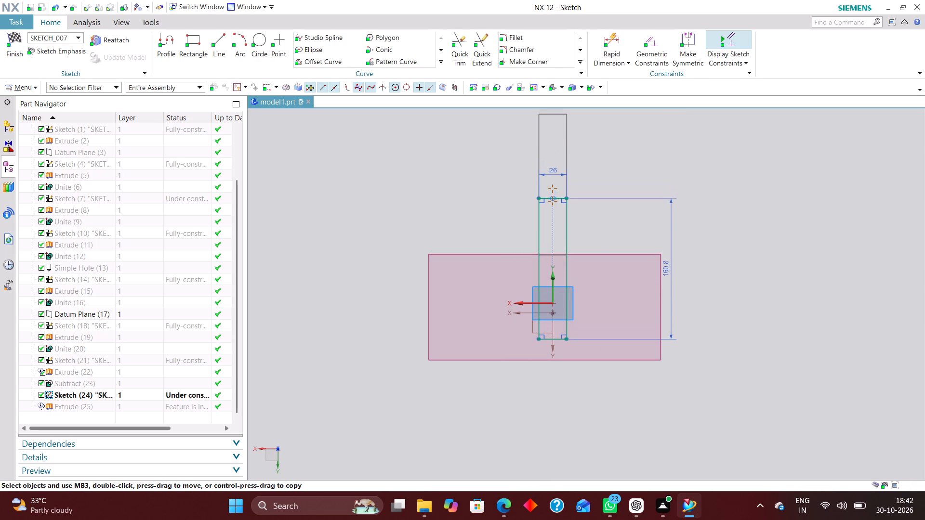
left_click_drag(572, 288, 573, 281)
right_click(100, 387)
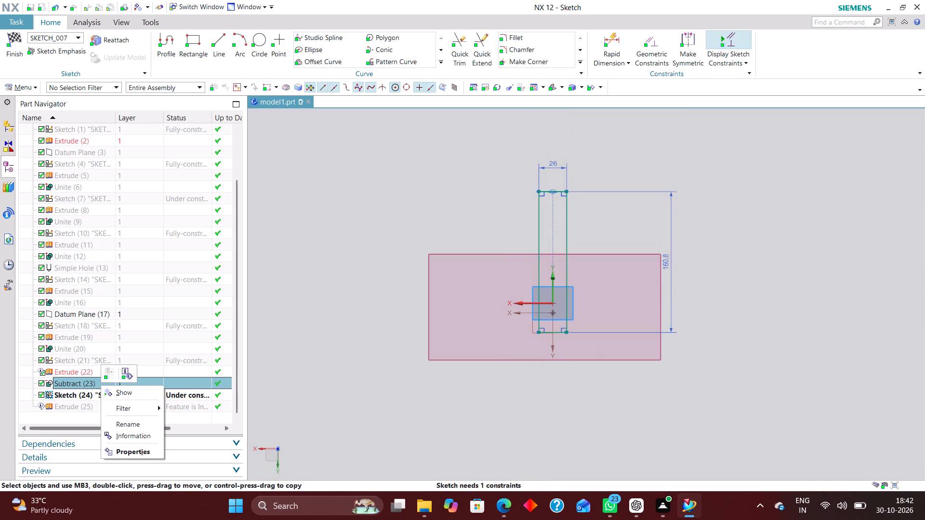
left_click(130, 390)
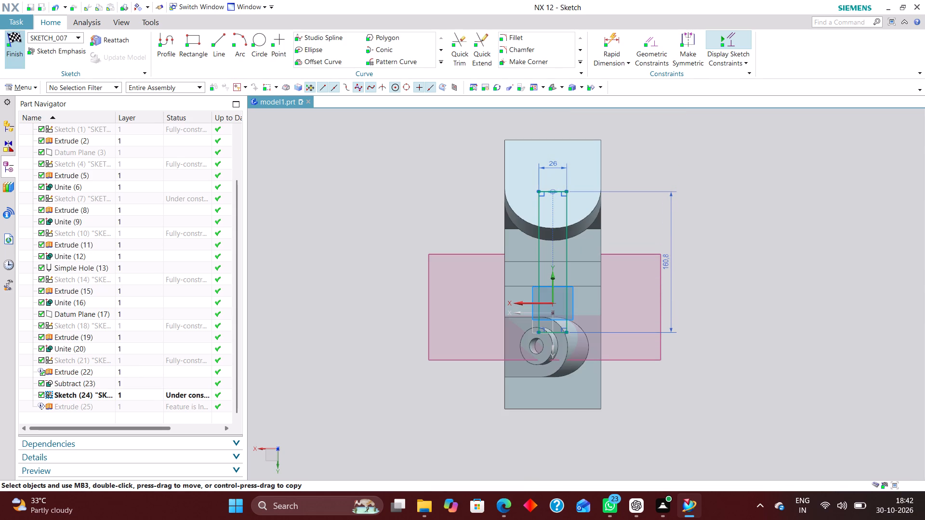
left_click(15, 41)
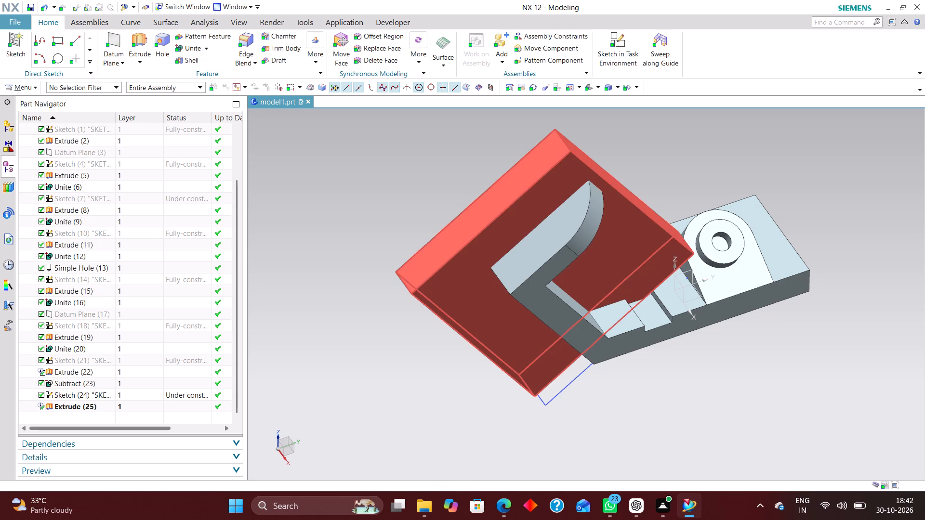
Edit the 26 mm wide slot block's extrusion and raise its start distance to 151 mm so it cuts only partway into the inclined plate.
double_click(631, 204)
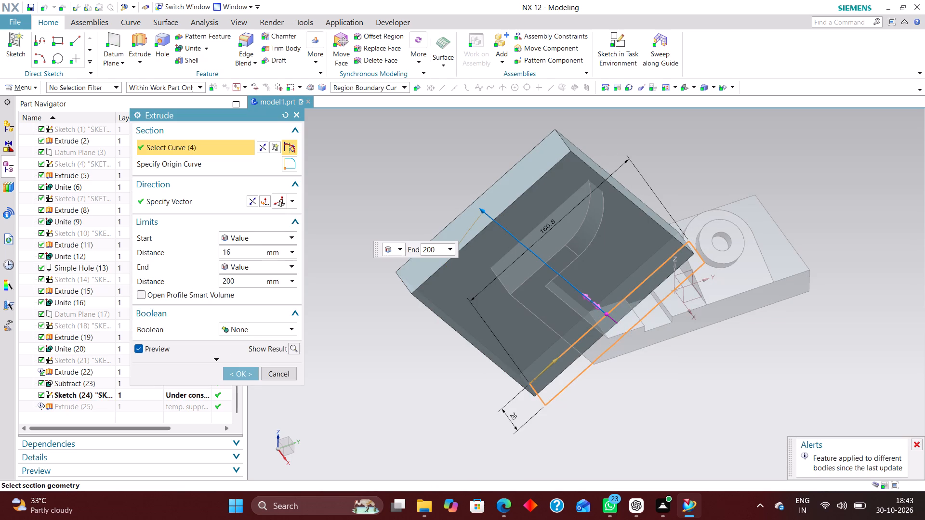
left_click_drag(606, 313, 536, 265)
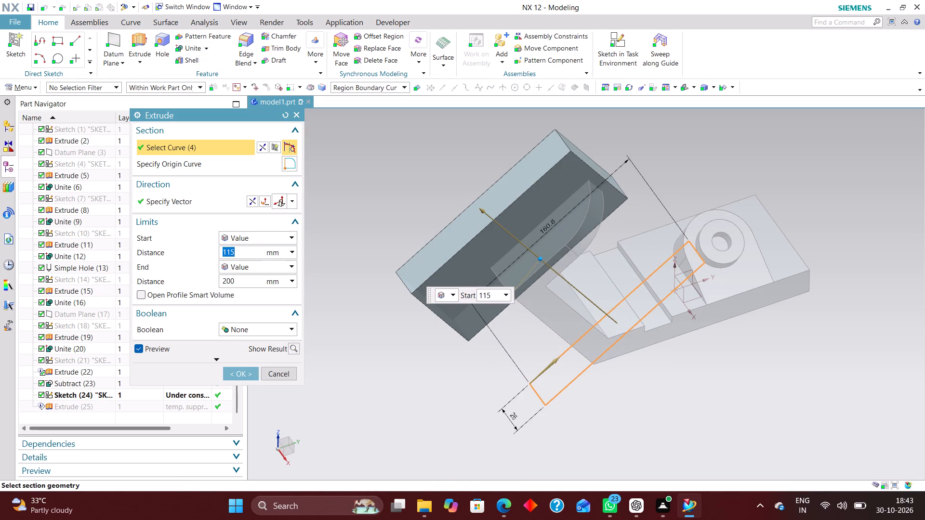
middle_click_drag(760, 348, 730, 318)
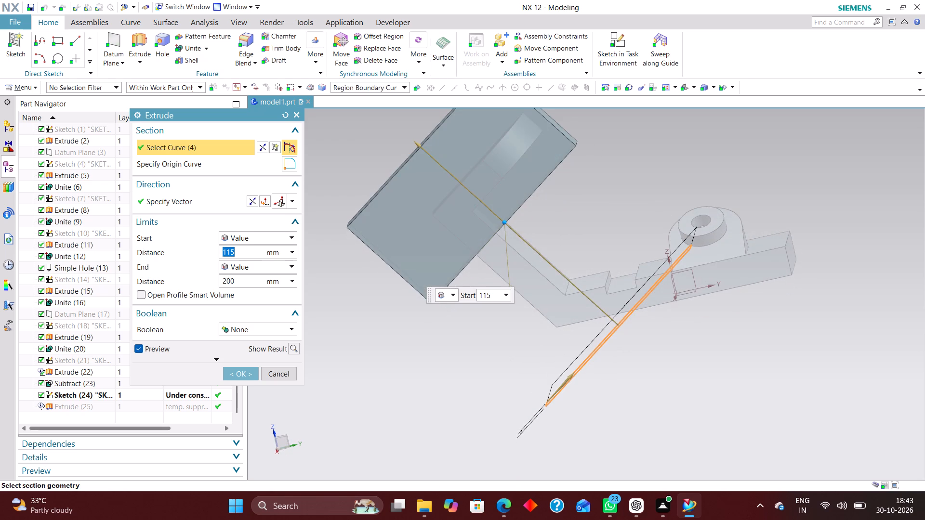
scroll(431, 182, "down", 2)
scroll(390, 150, "up", 4)
left_click_drag(605, 290, 595, 282)
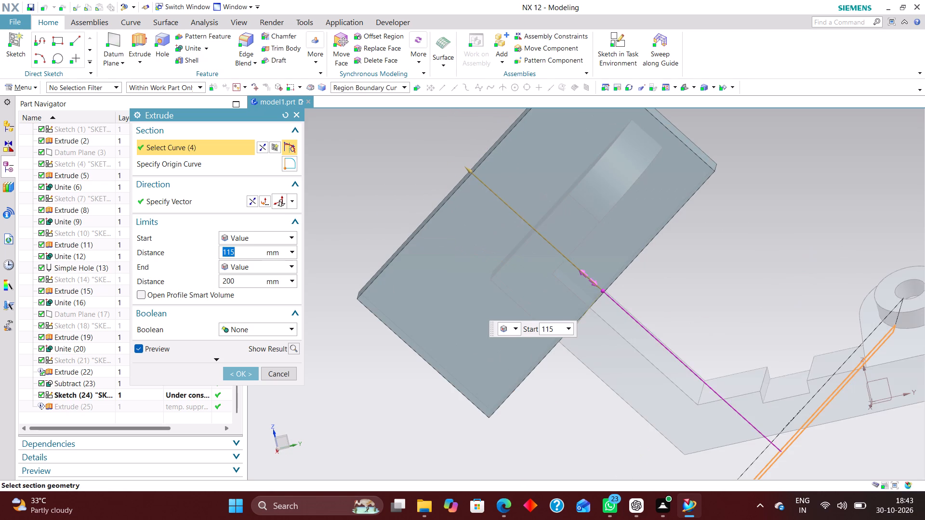
left_click_drag(595, 282, 561, 260)
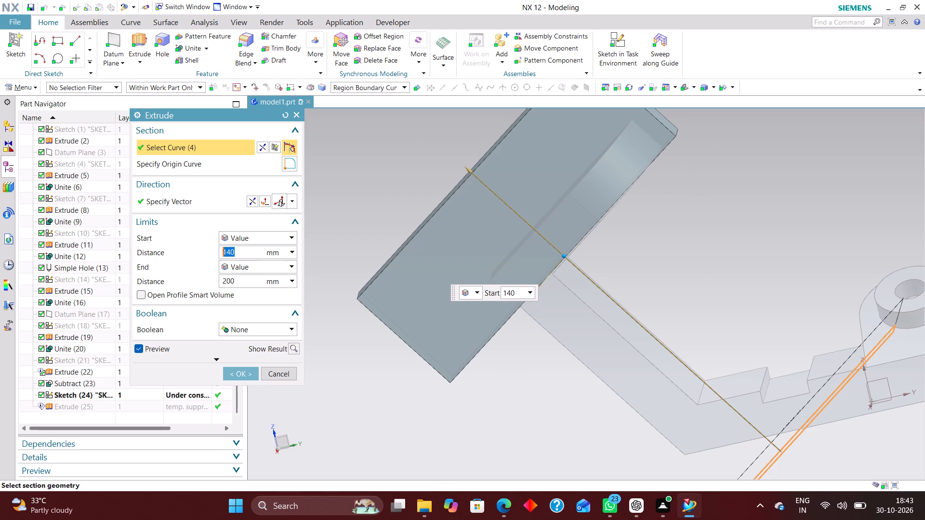
scroll(596, 299, "down", 1)
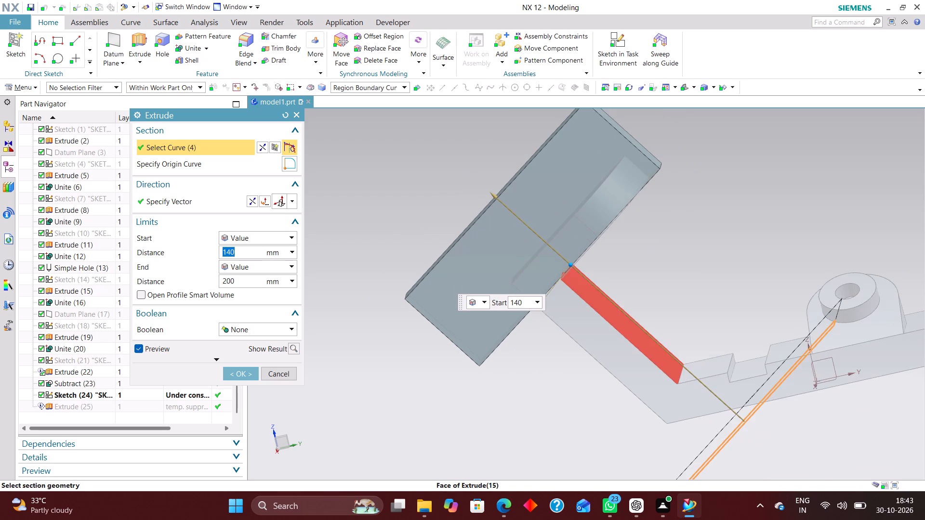
scroll(569, 288, "up", 2)
left_click_drag(573, 251, 569, 247)
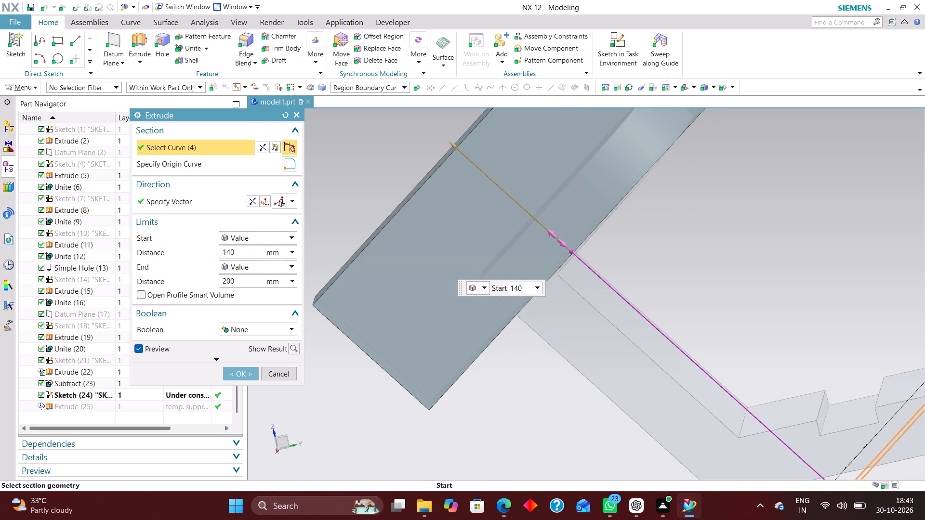
left_click_drag(569, 247, 574, 252)
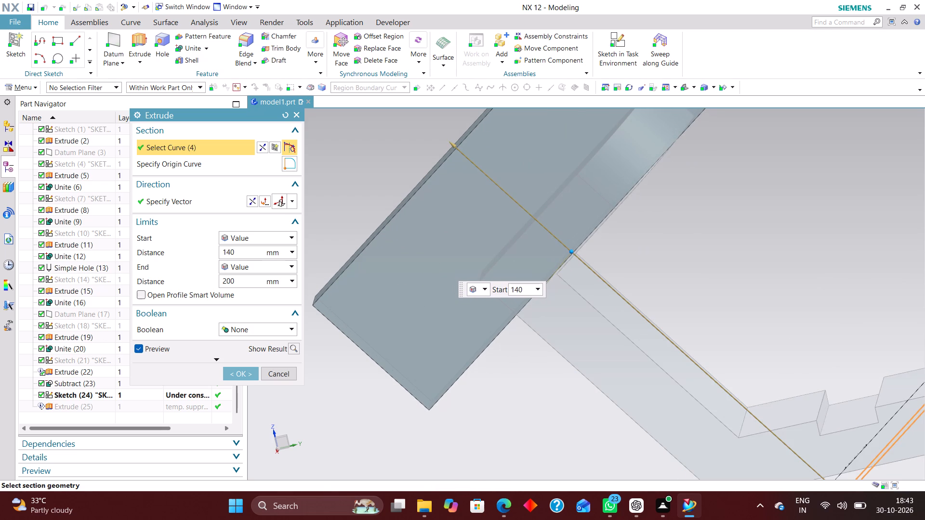
left_click_drag(574, 252, 574, 253)
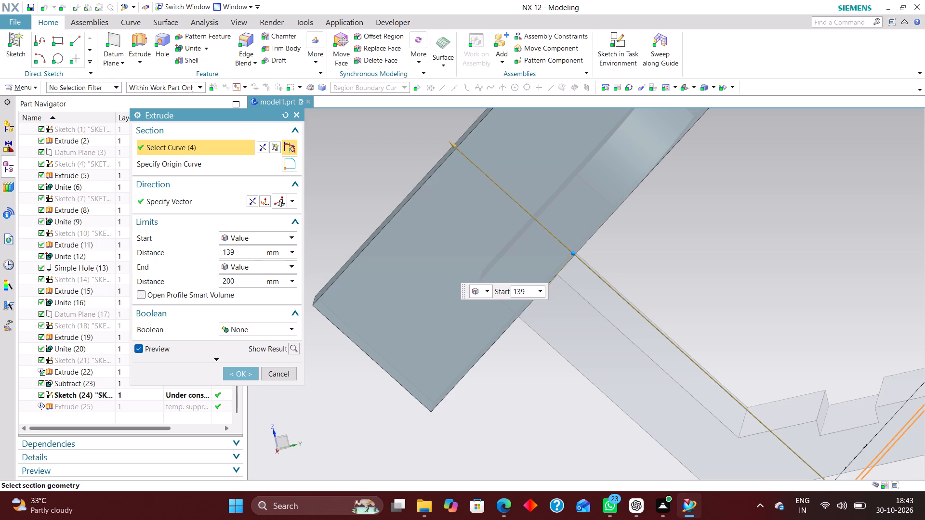
left_click_drag(574, 253, 575, 254)
left_click_drag(575, 254, 572, 252)
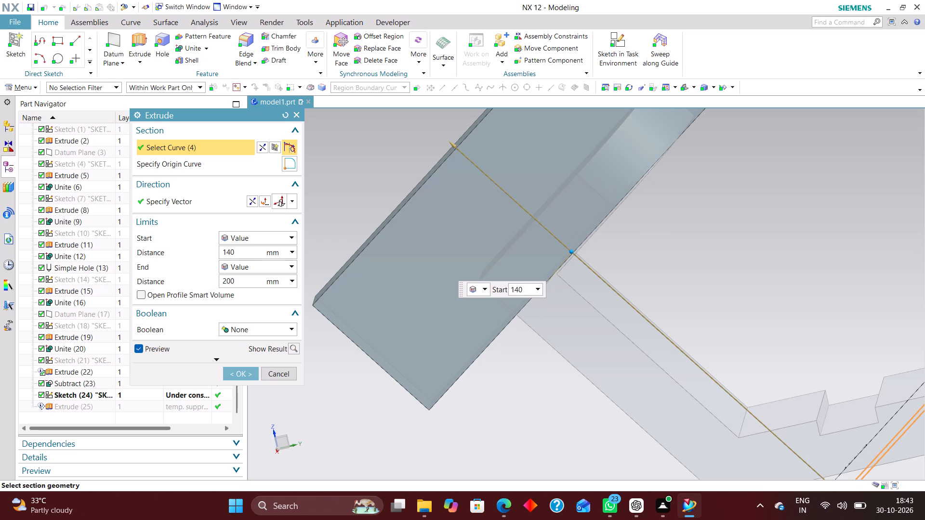
left_click_drag(572, 252, 568, 247)
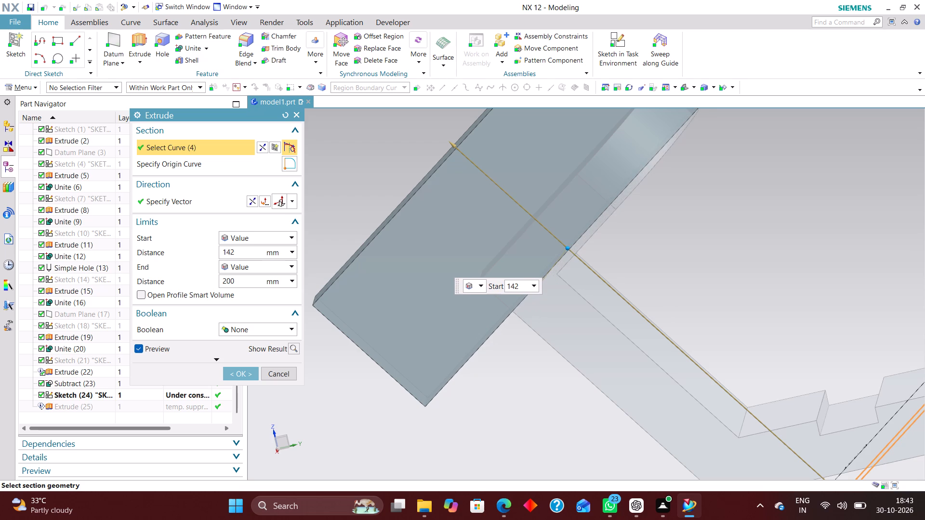
left_click_drag(568, 247, 550, 234)
scroll(570, 286, "down", 3)
scroll(537, 197, "up", 3)
scroll(535, 247, "down", 3)
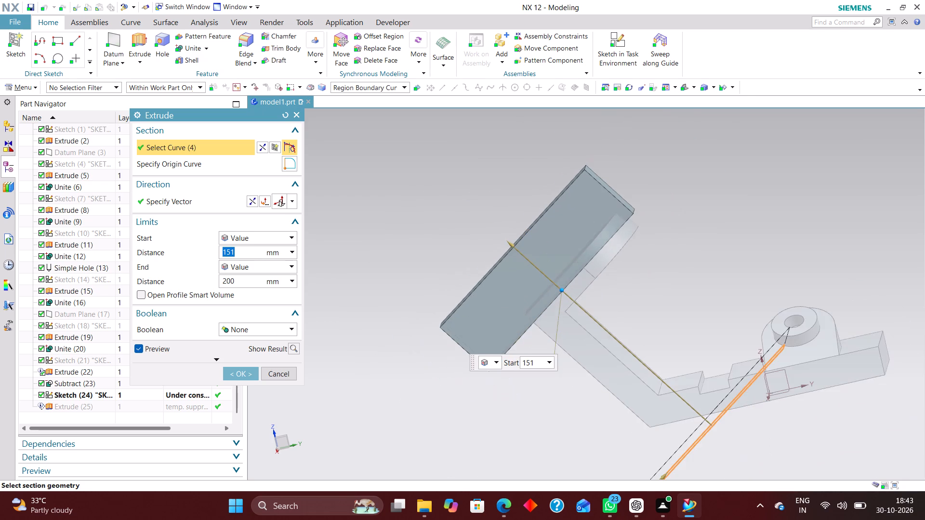
middle_click_drag(665, 284, 649, 285)
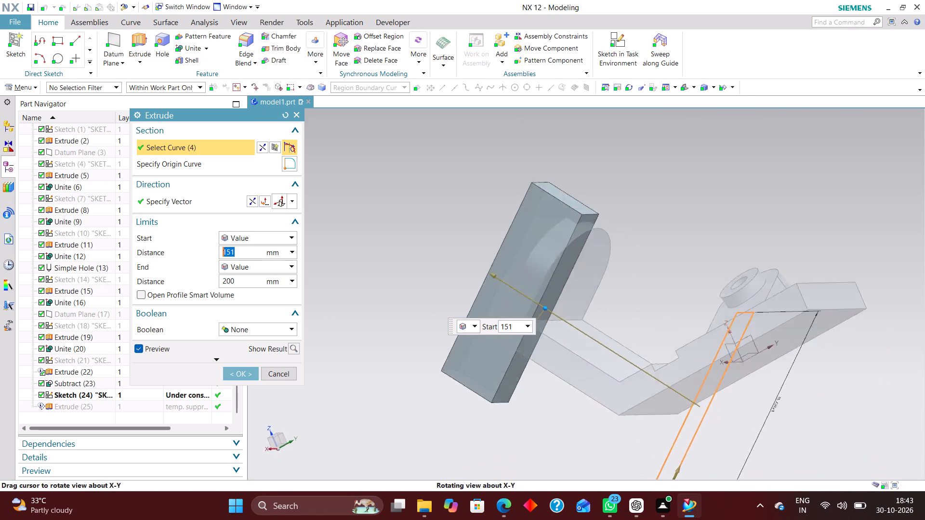
middle_click_drag(649, 285, 664, 280)
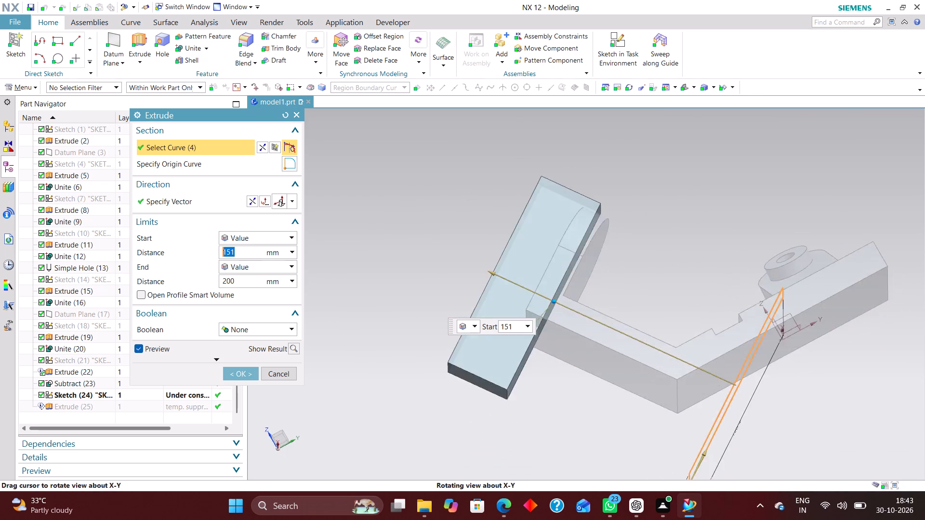
middle_click_drag(664, 280, 672, 315)
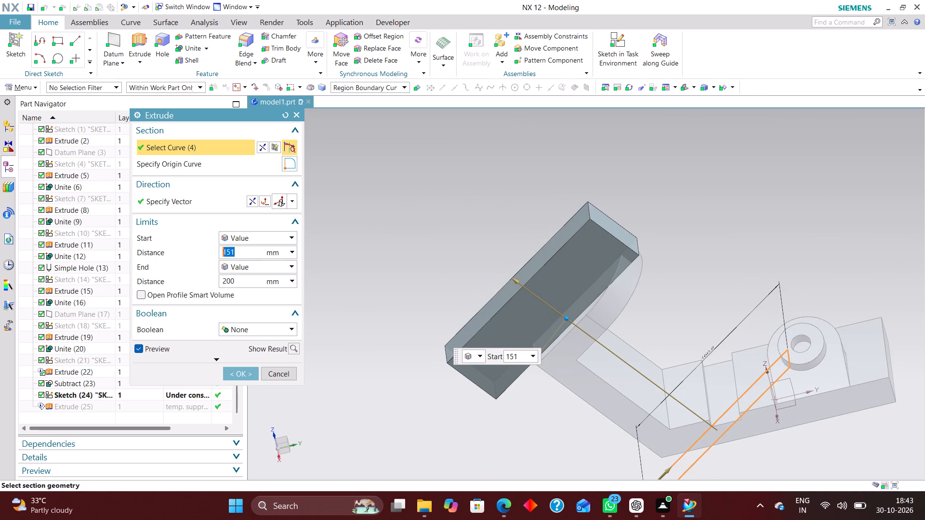
scroll(554, 306, "up", 3)
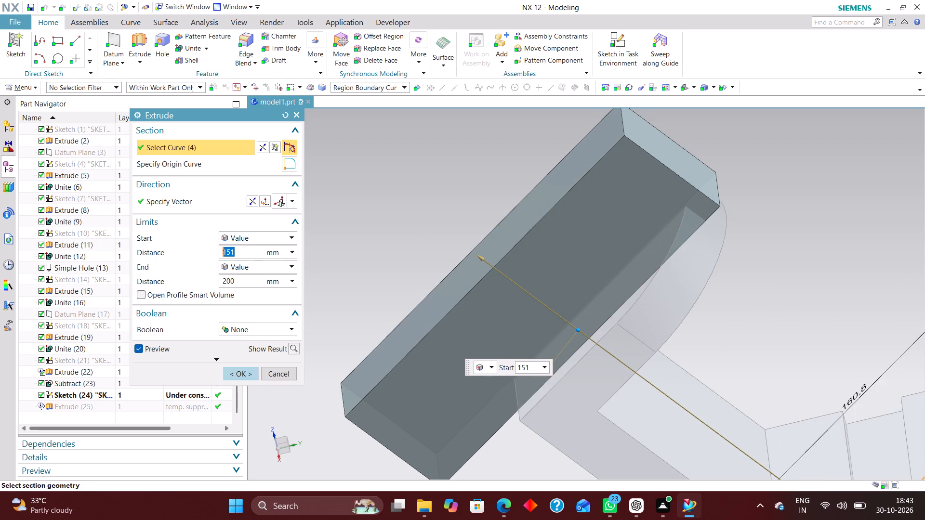
left_click(243, 377)
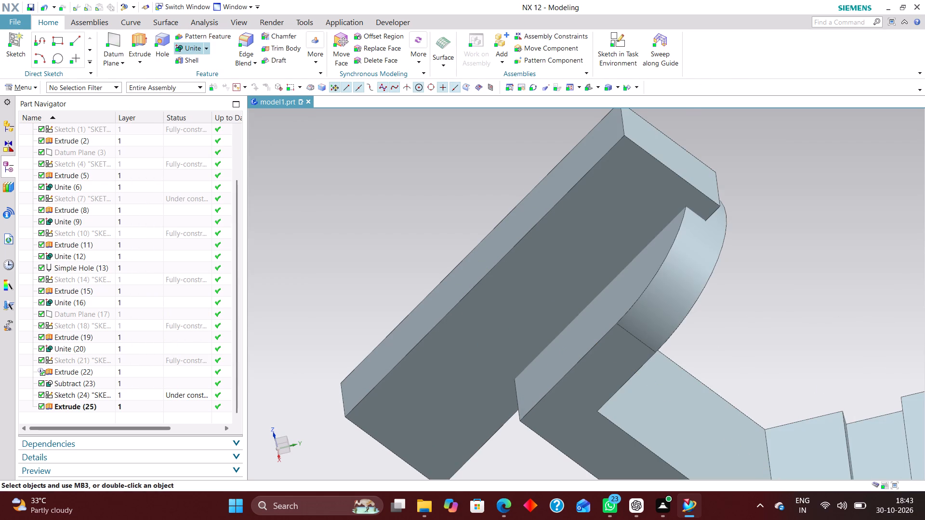
Subtract the slot block from the bracket body to cut the groove across the inclined rounded plate.
left_click(206, 50)
left_click(215, 71)
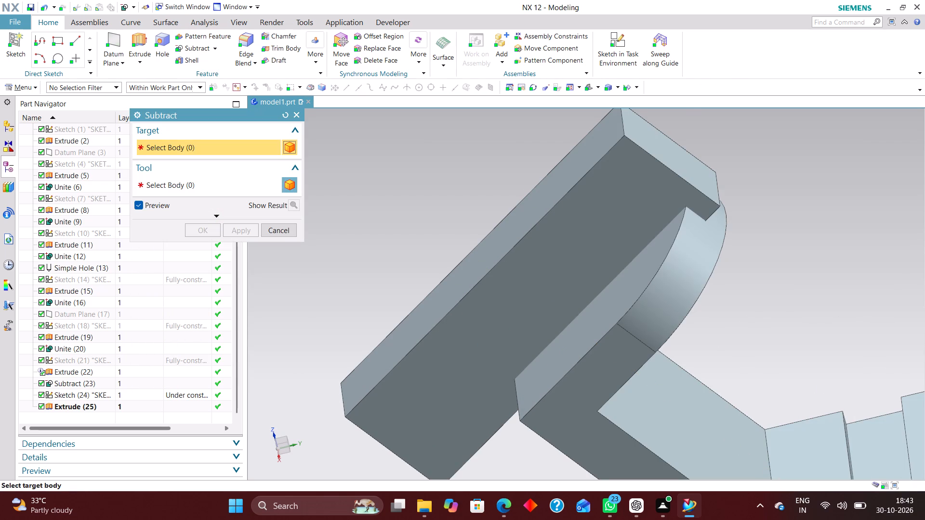
left_click(631, 311)
left_click(587, 218)
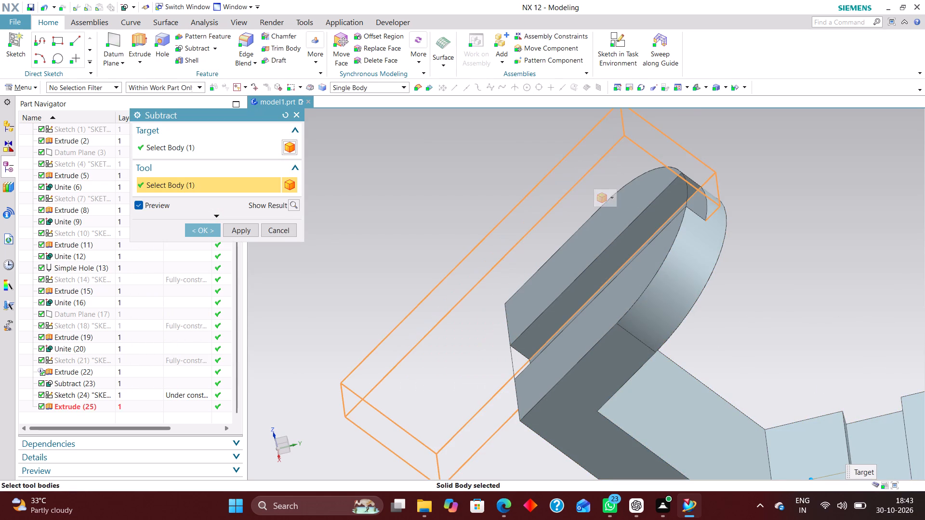
left_click(201, 228)
Measure the groove's depth from its floor to the outer face of the inclined rounded plate.
scroll(742, 232, "up", 3)
middle_click_drag(738, 255, 753, 254)
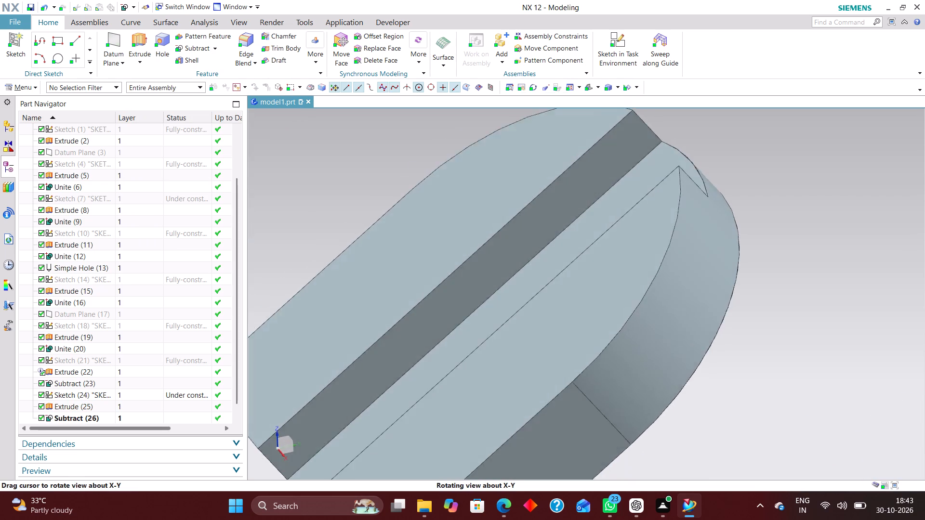
middle_click_drag(753, 254, 736, 266)
left_click(209, 20)
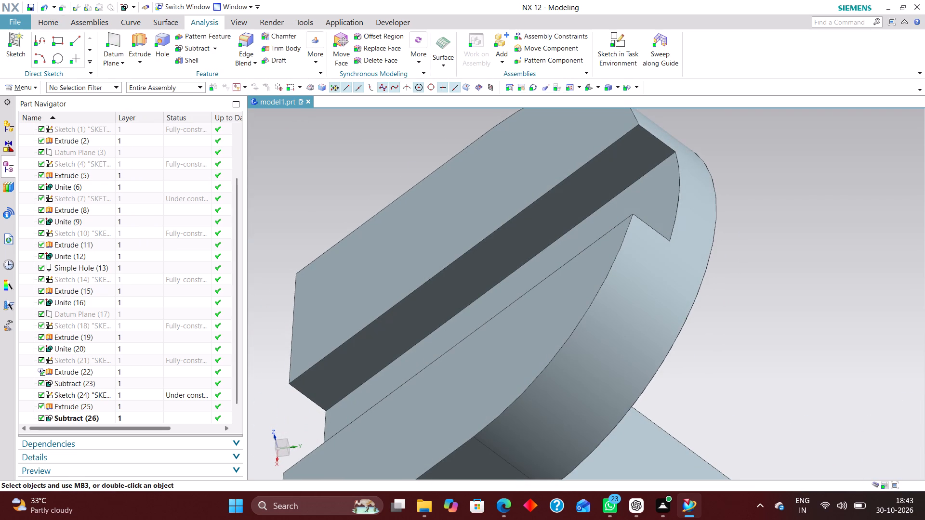
left_click(12, 49)
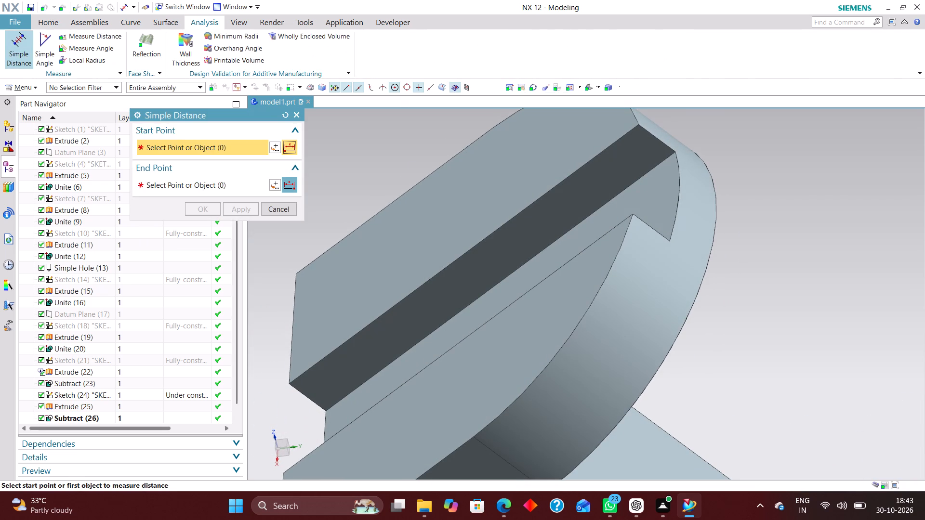
left_click(636, 201)
left_click(584, 150)
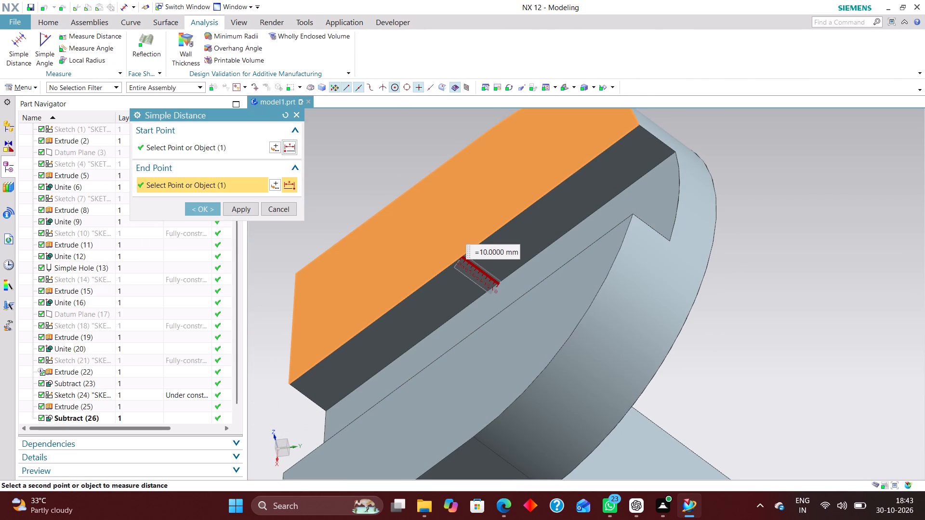
left_click(281, 208)
Reopen the slot block's extrusion for editing, with the start limit within the inclined plate's thickness in close side view.
scroll(599, 221, "down", 2)
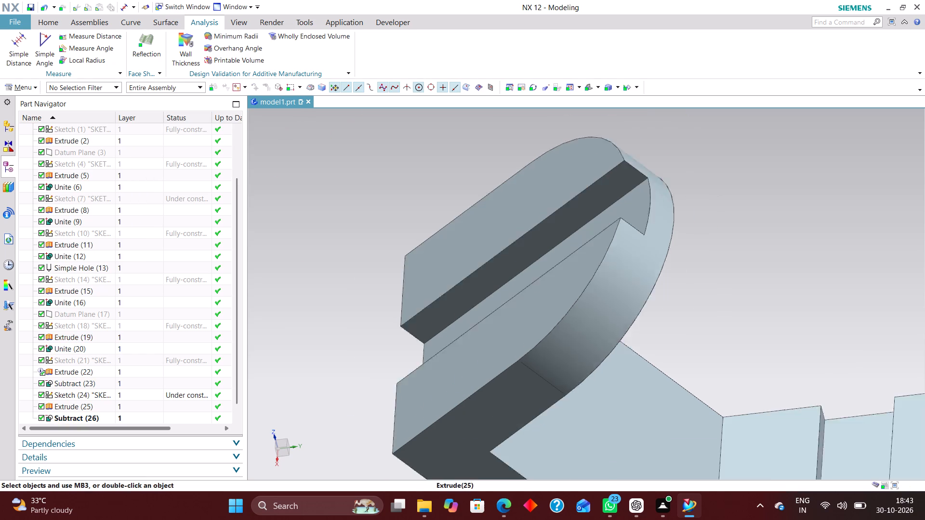
scroll(598, 229, "down", 1)
left_click(511, 282)
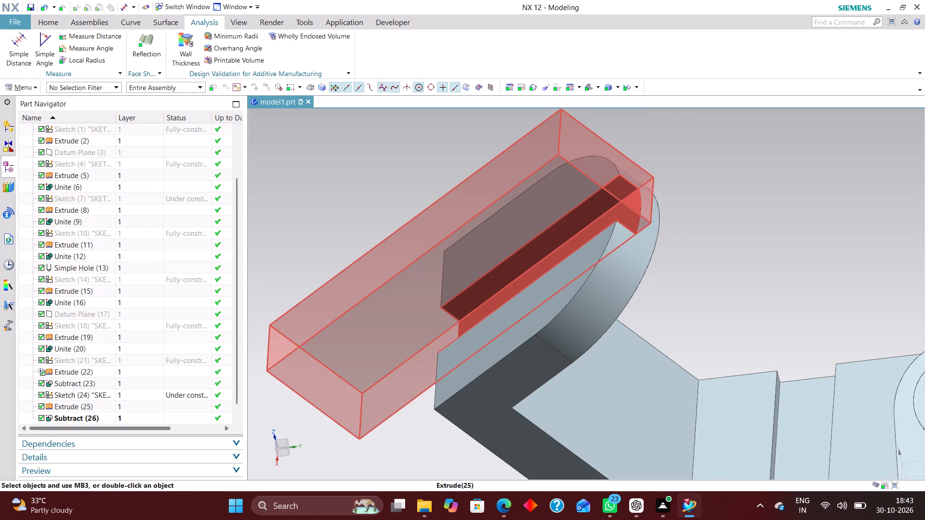
right_click(99, 402)
left_click(150, 176)
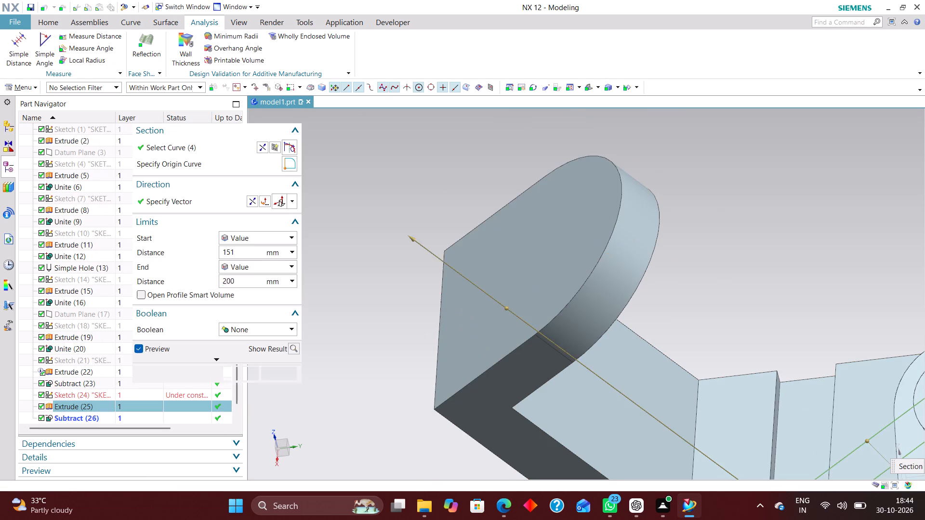
scroll(528, 306, "up", 1)
scroll(627, 291, "down", 5)
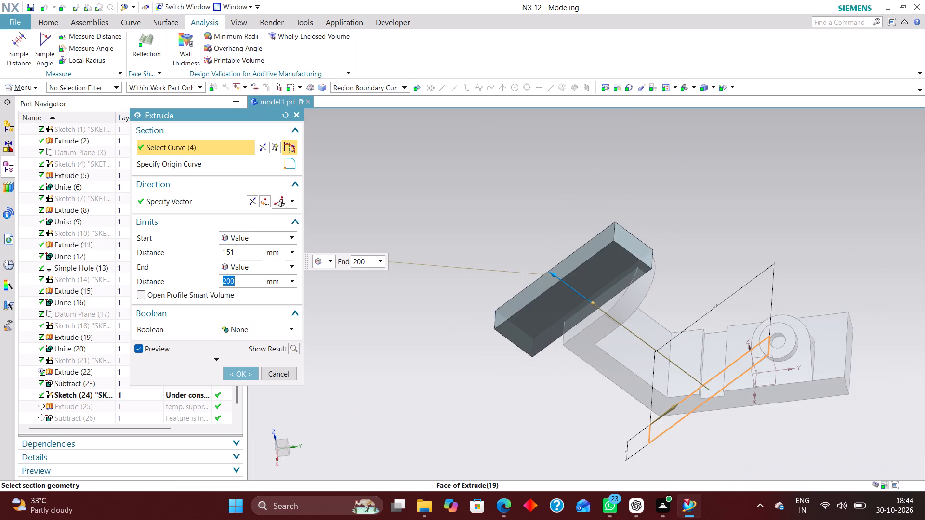
right_click_drag(830, 238, 725, 239)
scroll(620, 244, "up", 4)
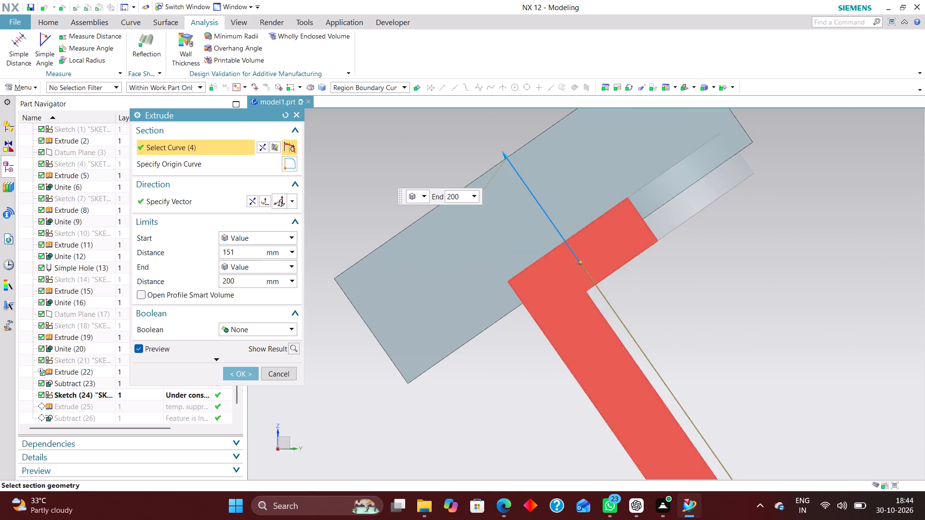
scroll(565, 253, "up", 2)
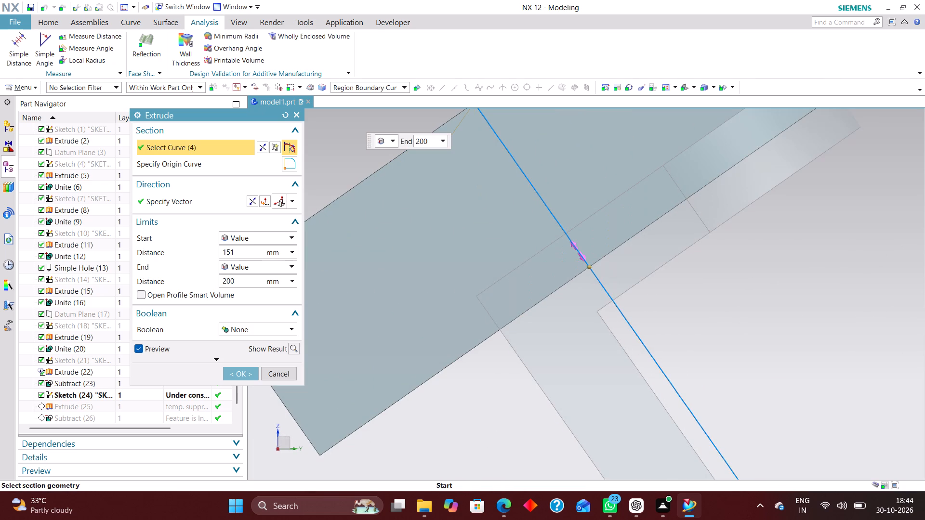
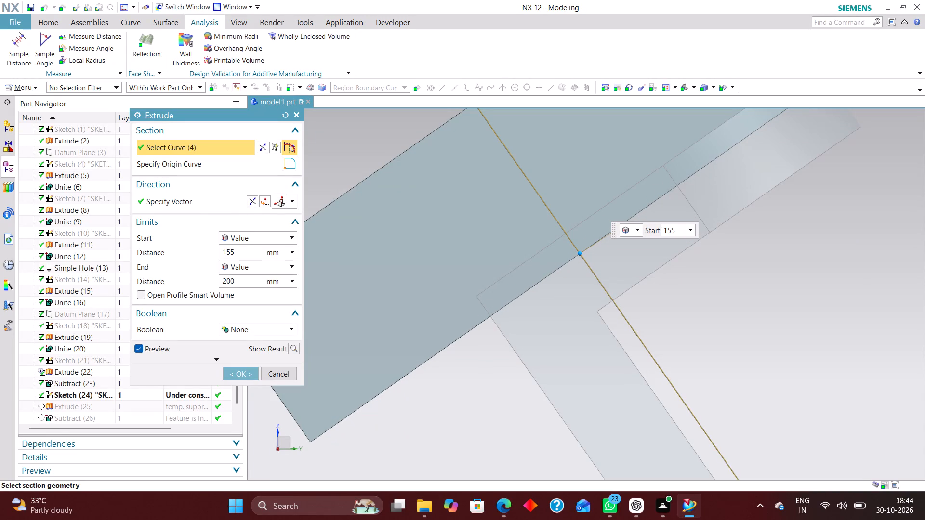
Set the slot block extrusion's start distance to 156 mm and apply the edit.
left_click(238, 375)
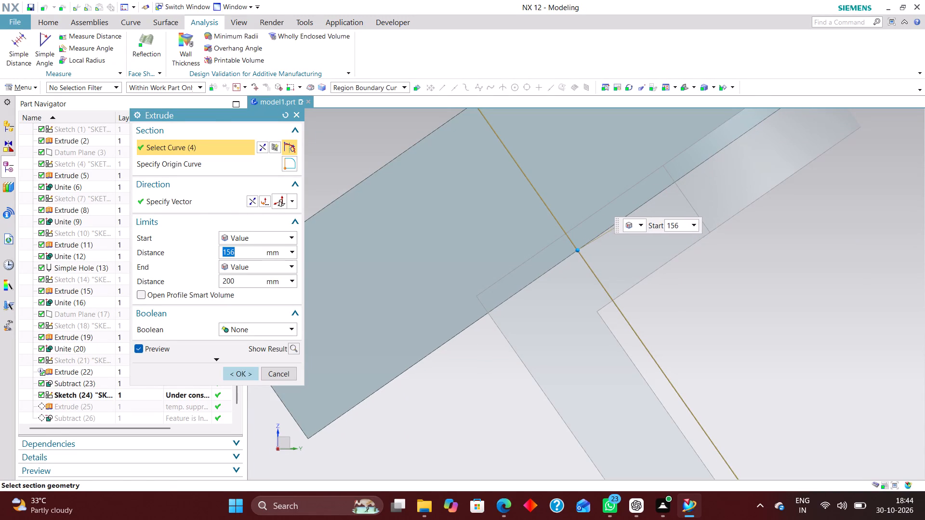
scroll(481, 352, "down", 3)
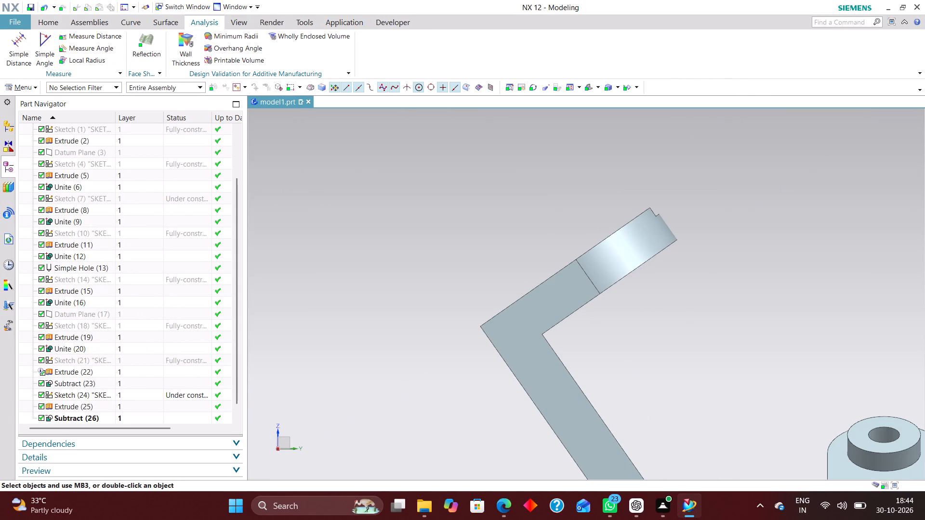
Measure the distance from the groove's floor to the outer face of the inclined rounded plate.
left_click(20, 42)
middle_click_drag(654, 291, 658, 336)
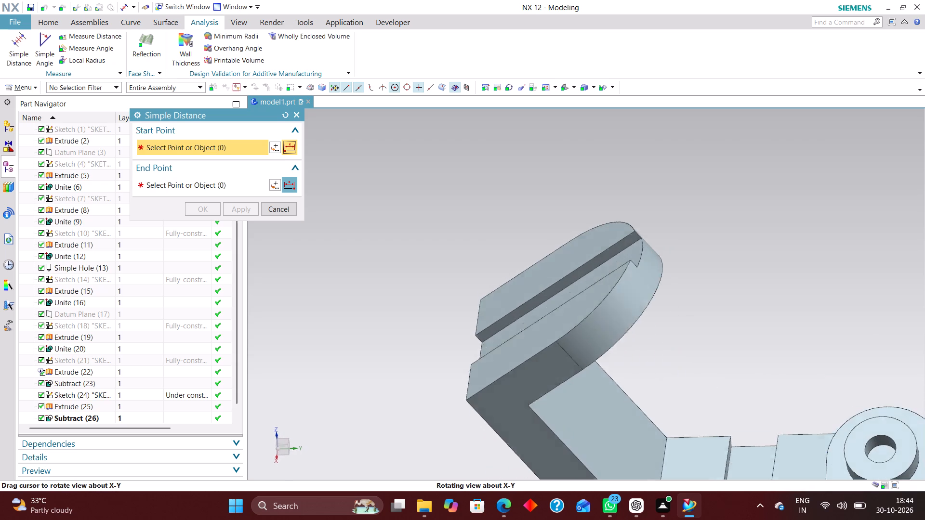
middle_click_drag(658, 336, 656, 335)
scroll(583, 242, "up", 4)
left_click(617, 278)
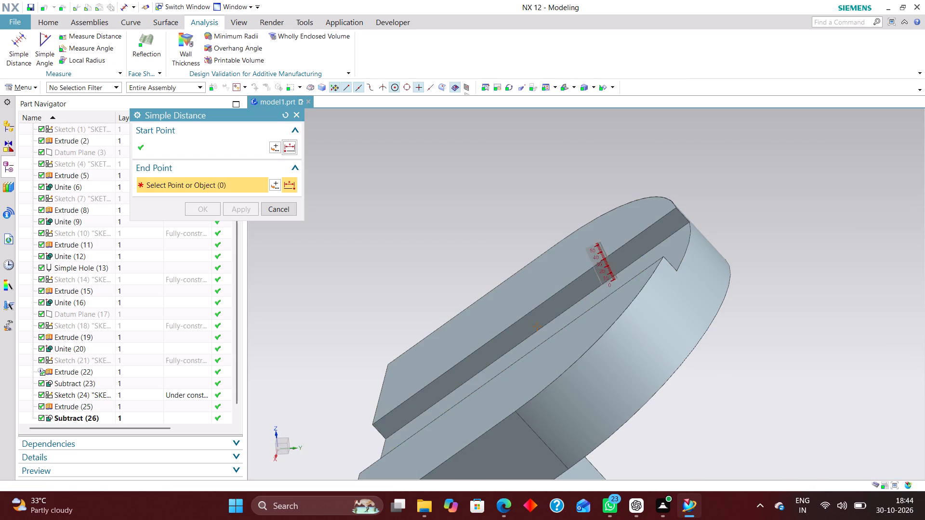
left_click(600, 242)
left_click(283, 208)
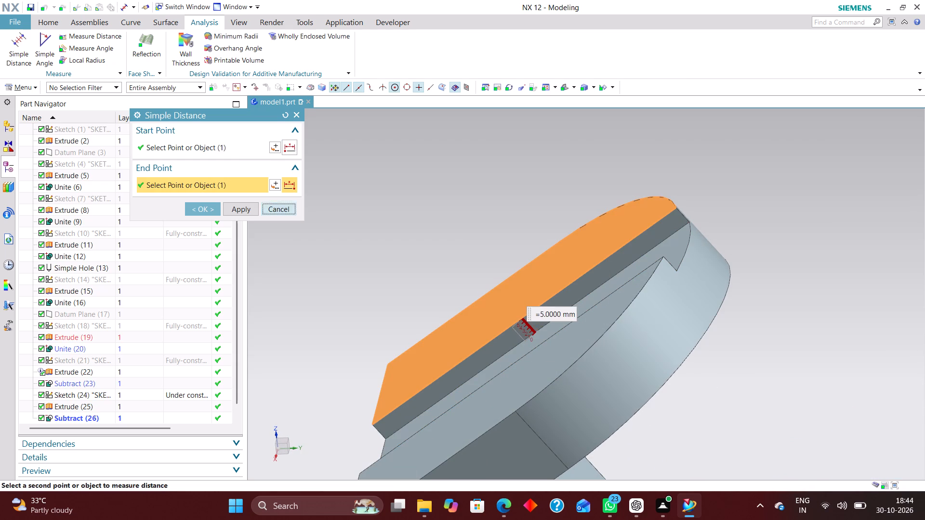
scroll(552, 233, "down", 2)
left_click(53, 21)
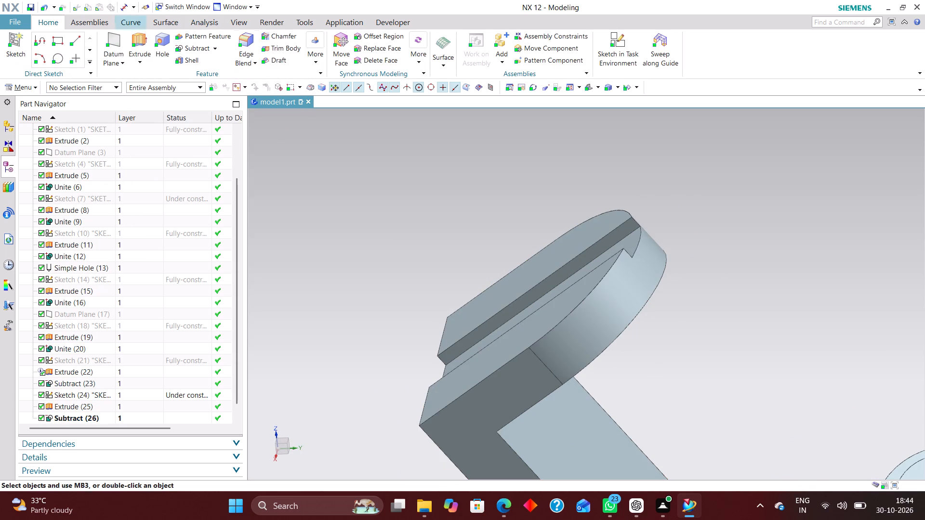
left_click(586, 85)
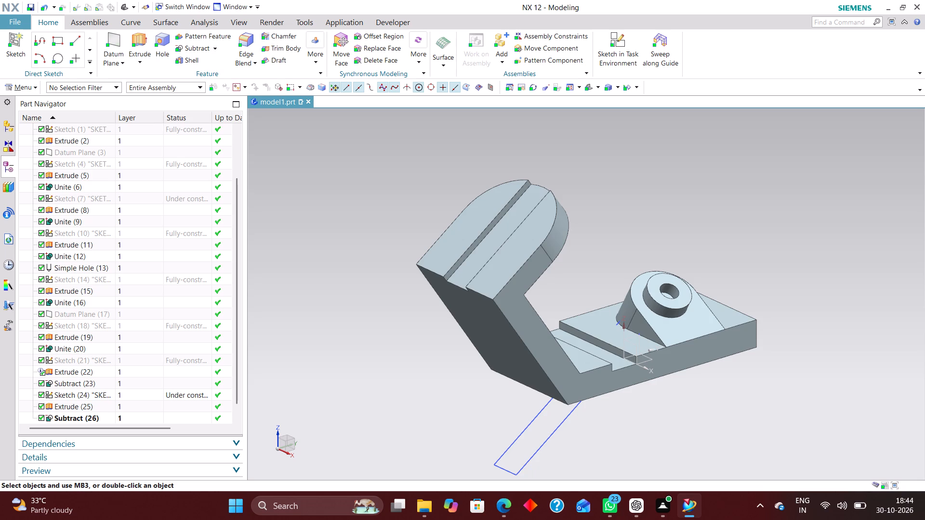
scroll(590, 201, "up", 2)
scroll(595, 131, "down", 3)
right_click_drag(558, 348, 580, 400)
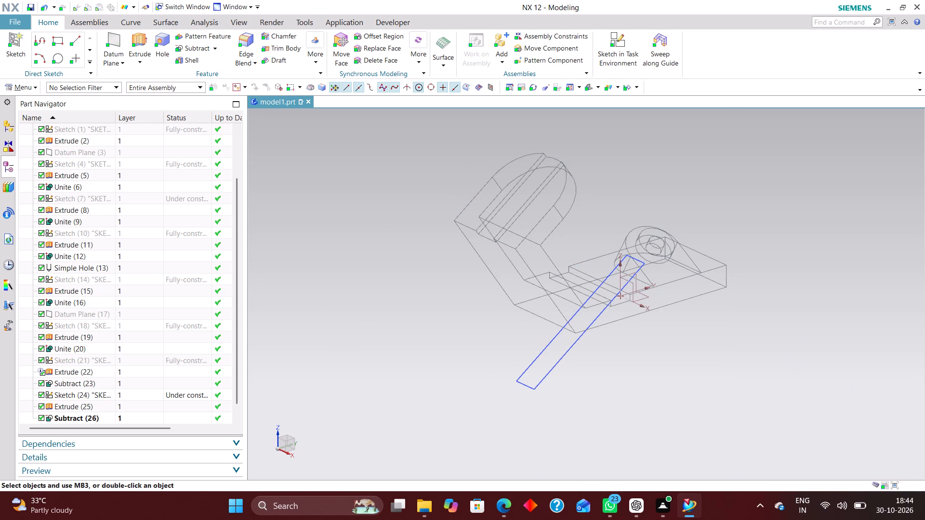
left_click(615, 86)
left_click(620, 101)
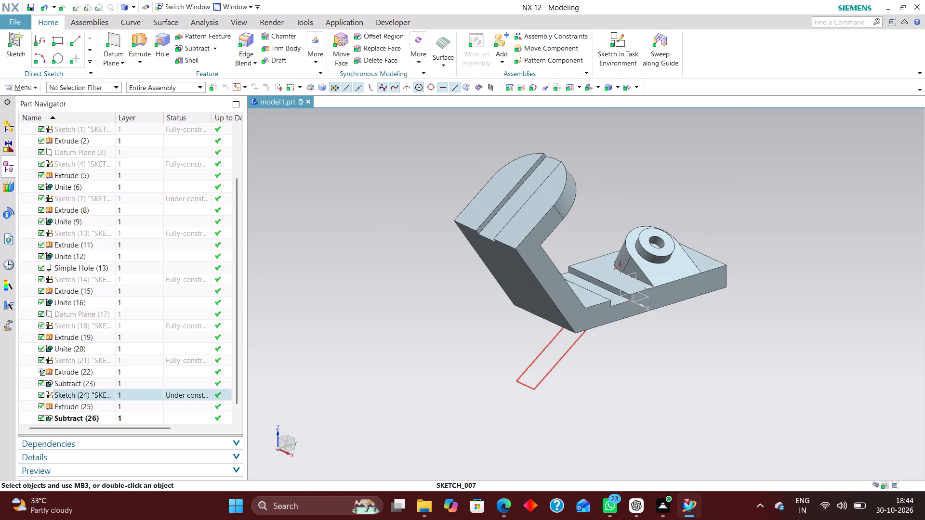
Hide the slot's rectangular sketch extending below the bracket.
right_click_drag(559, 358, 568, 389)
Cut a simple 40 mm diameter hole through the body, centred on the rounded end of the inclined plate.
scroll(588, 212, "up", 3)
scroll(642, 319, "down", 2)
scroll(600, 289, "up", 2)
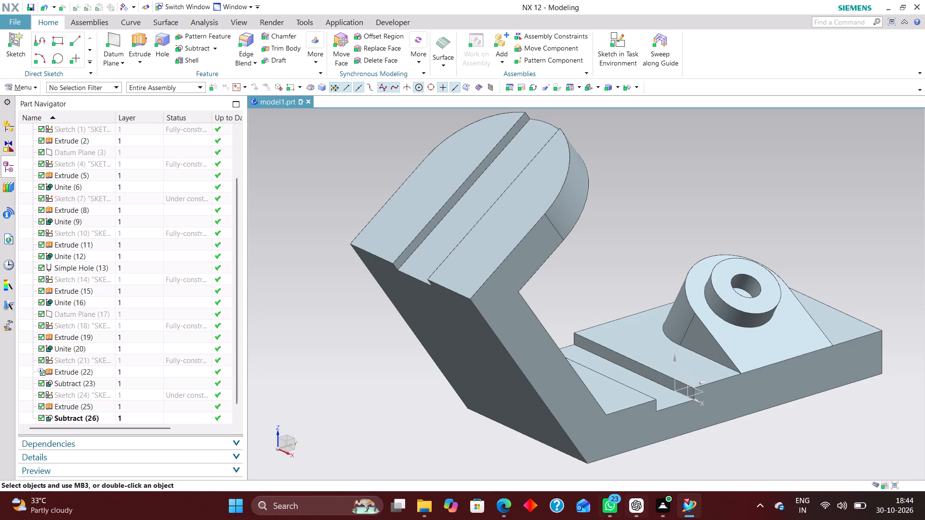
middle_click_drag(586, 266, 497, 231)
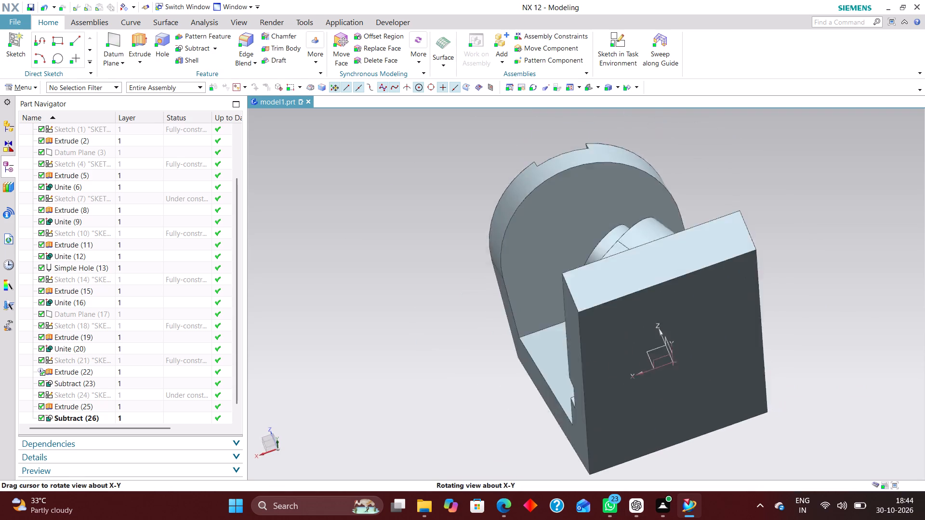
middle_click_drag(497, 231, 514, 219)
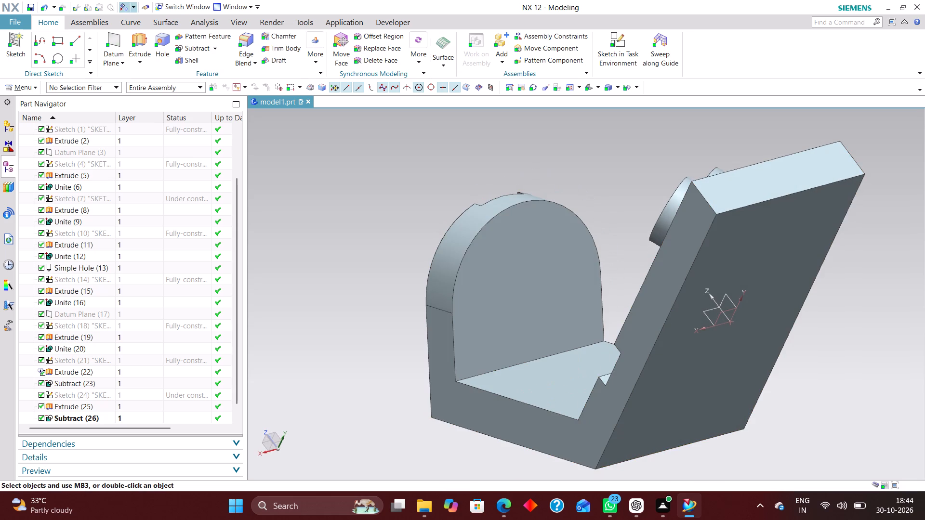
left_click(159, 37)
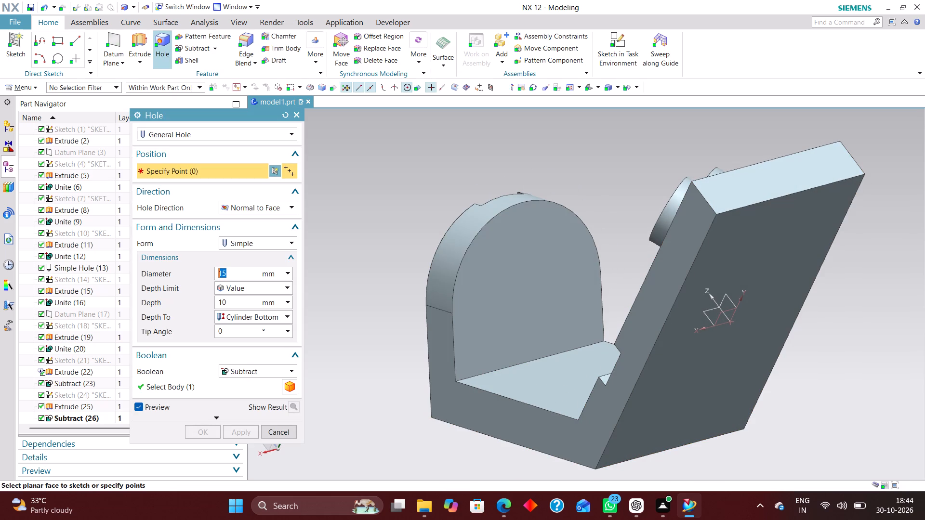
left_click(515, 204)
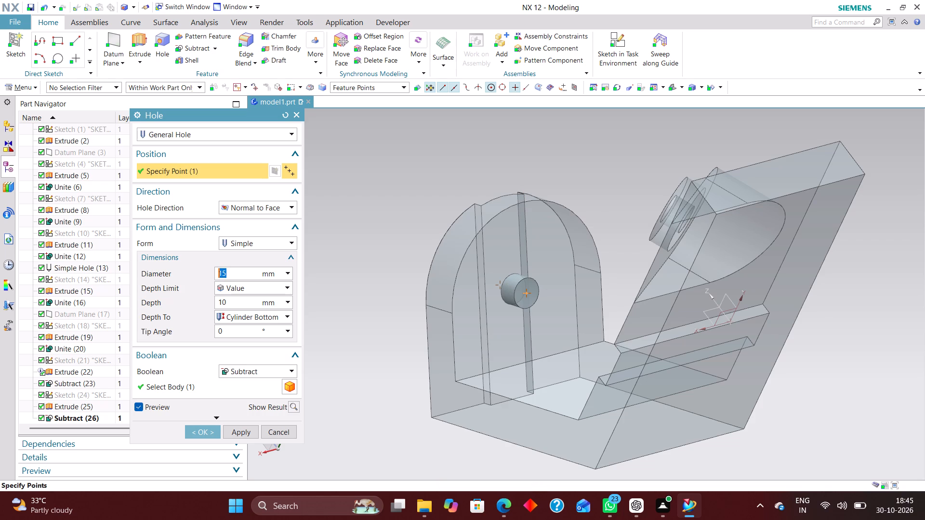
type("40")
key("Return")
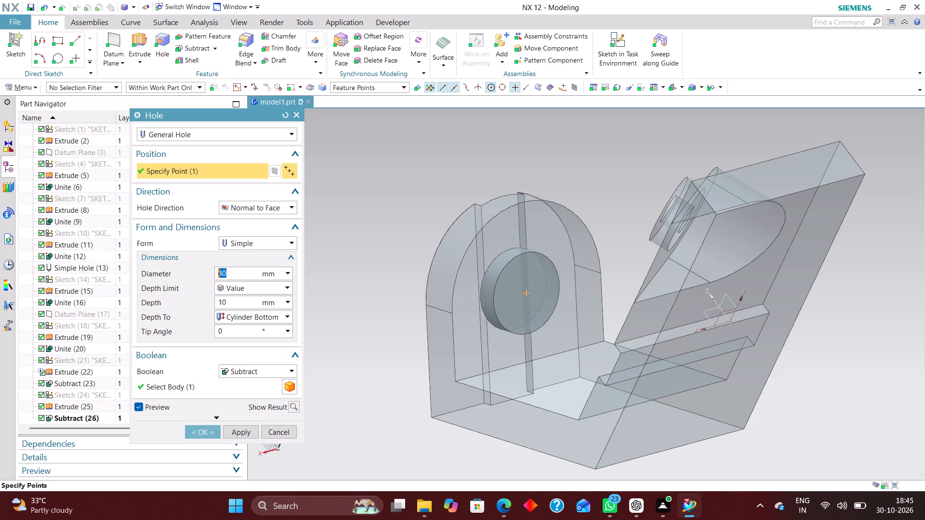
left_click(265, 290)
left_click(263, 329)
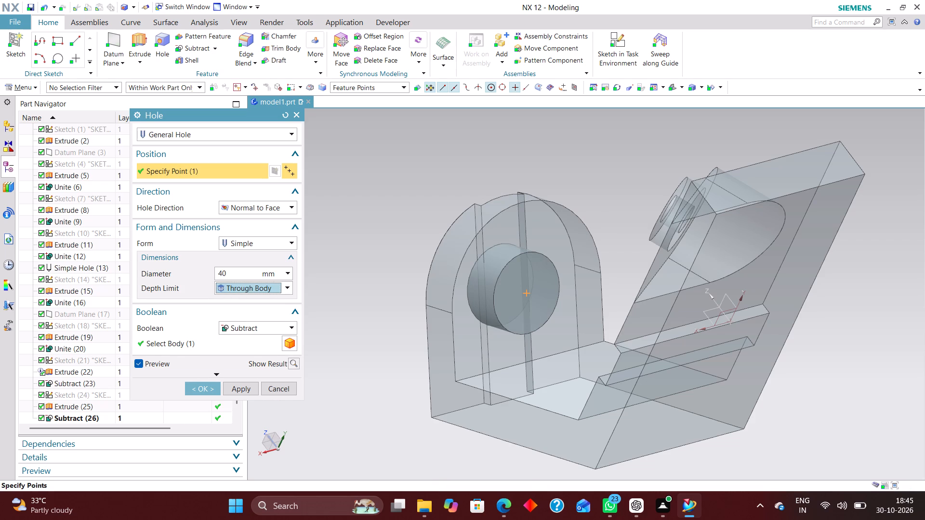
left_click(201, 387)
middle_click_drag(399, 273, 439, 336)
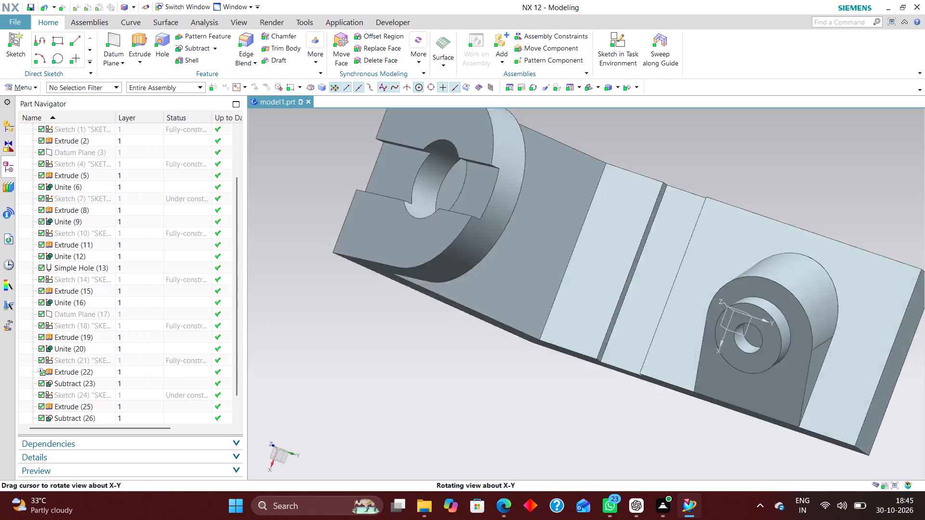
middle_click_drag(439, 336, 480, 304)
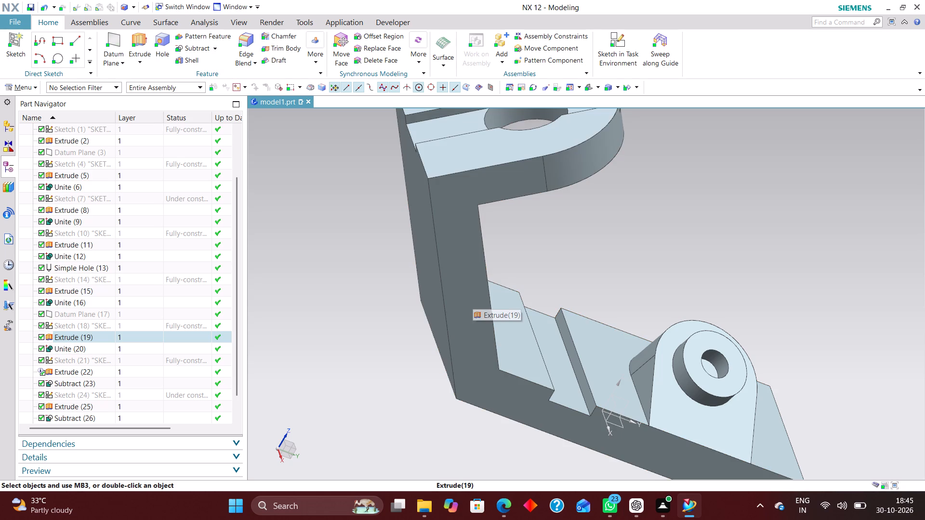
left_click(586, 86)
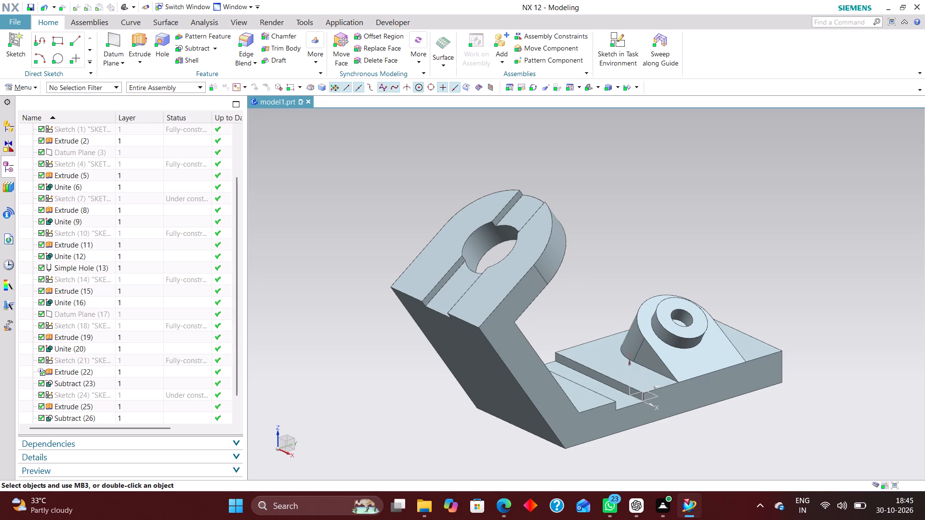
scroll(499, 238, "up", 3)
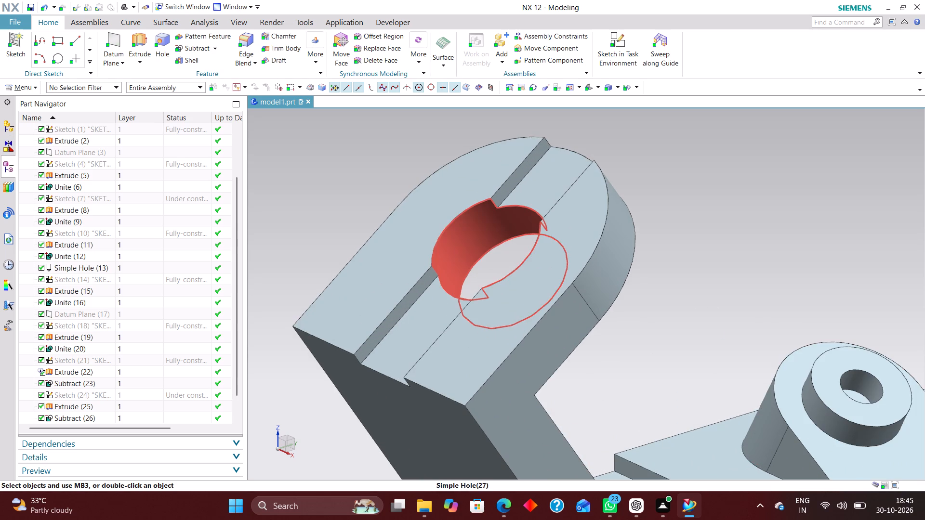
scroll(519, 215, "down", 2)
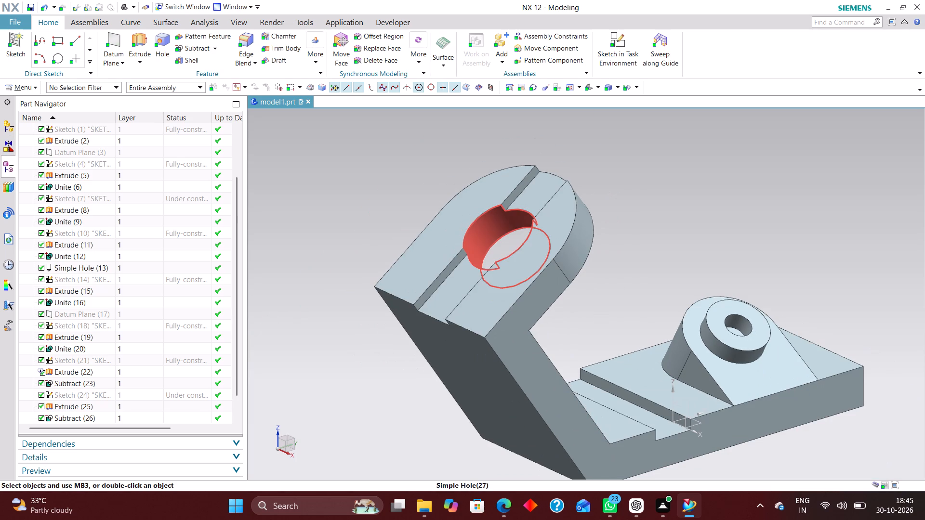
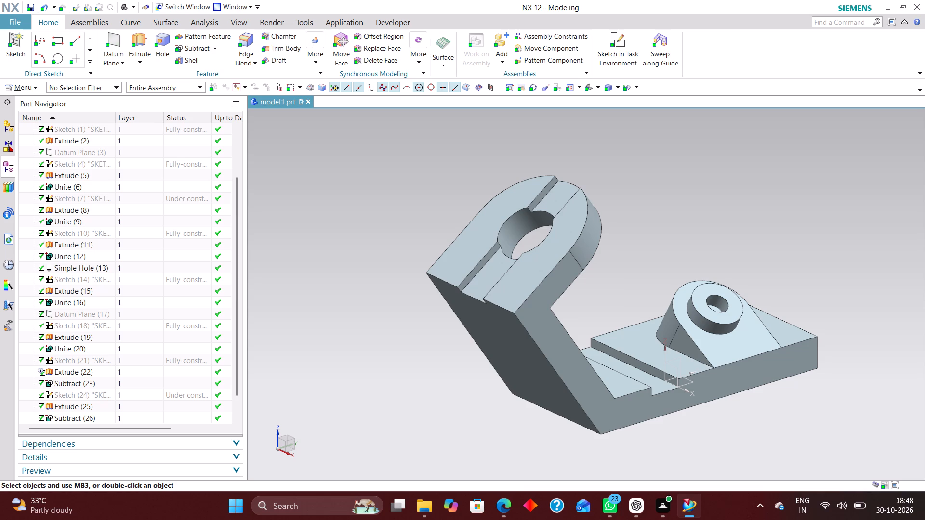
Delete the Simple Hole (27) feature from the rounded end of the inclined arm.
scroll(592, 276, "down", 2)
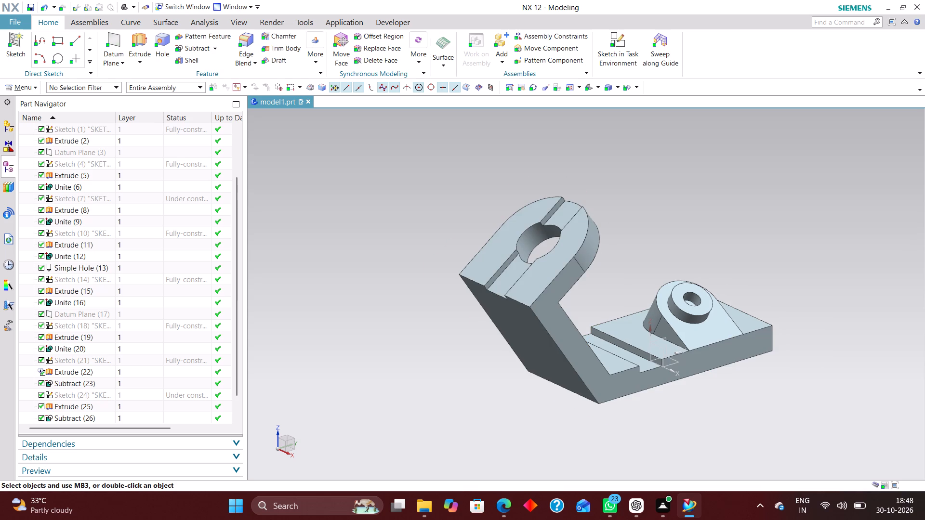
scroll(584, 262, "up", 3)
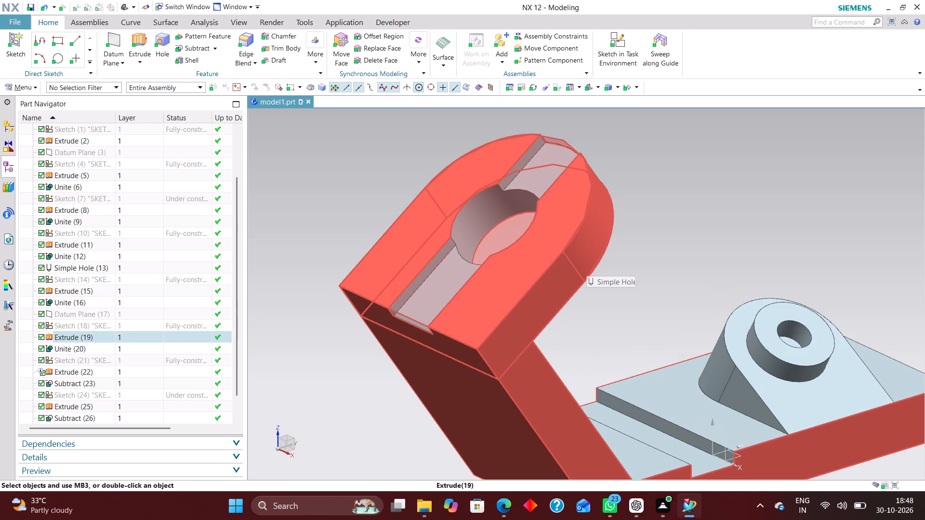
scroll(159, 354, "down", 3)
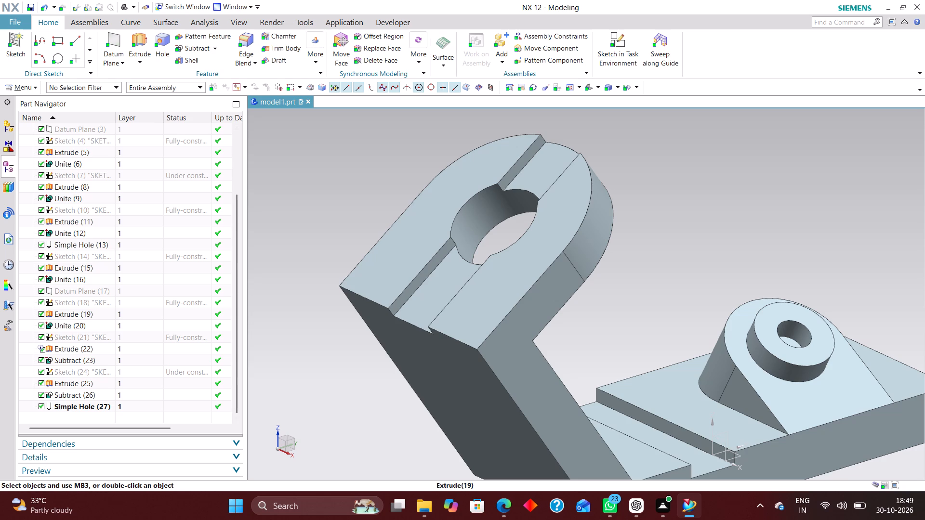
scroll(153, 305, "down", 4)
left_click(131, 402)
right_click(133, 402)
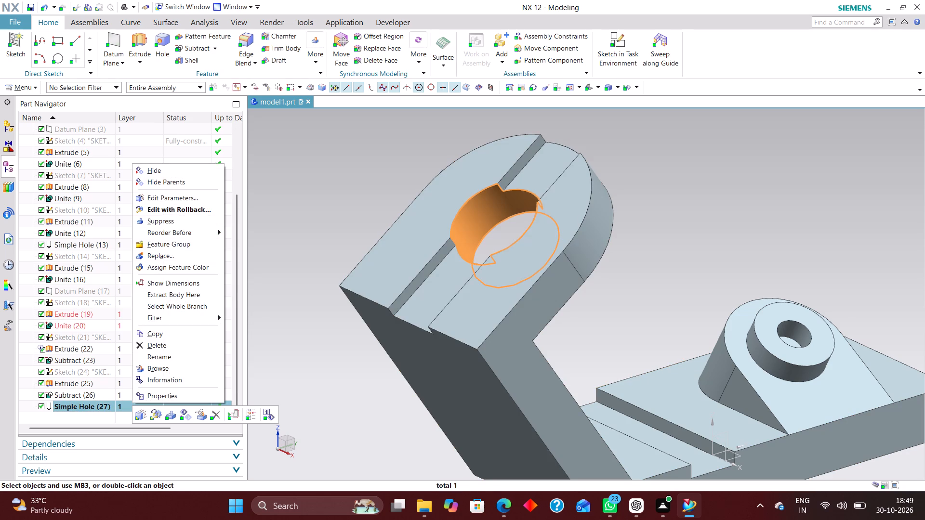
left_click(218, 415)
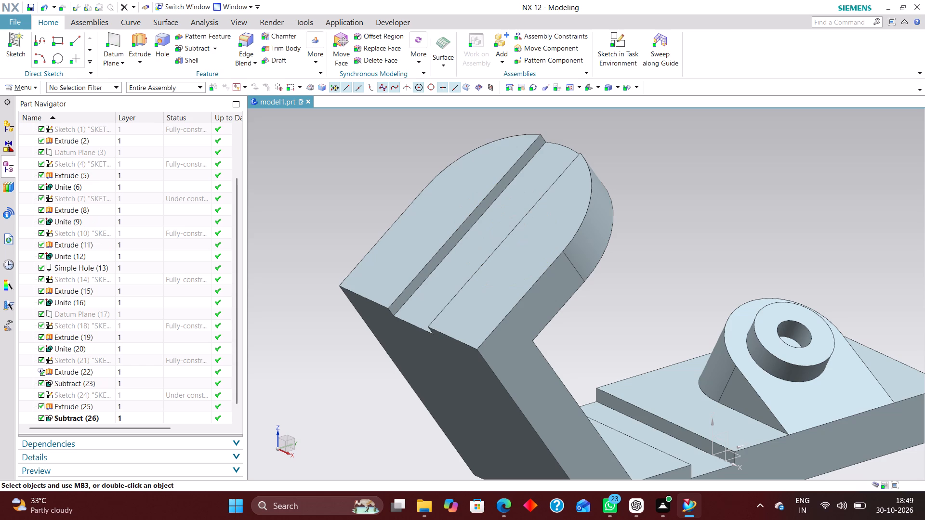
Suppress Sketch (24), which drives the slot cut across the inclined arm's rounded end.
left_click(121, 393)
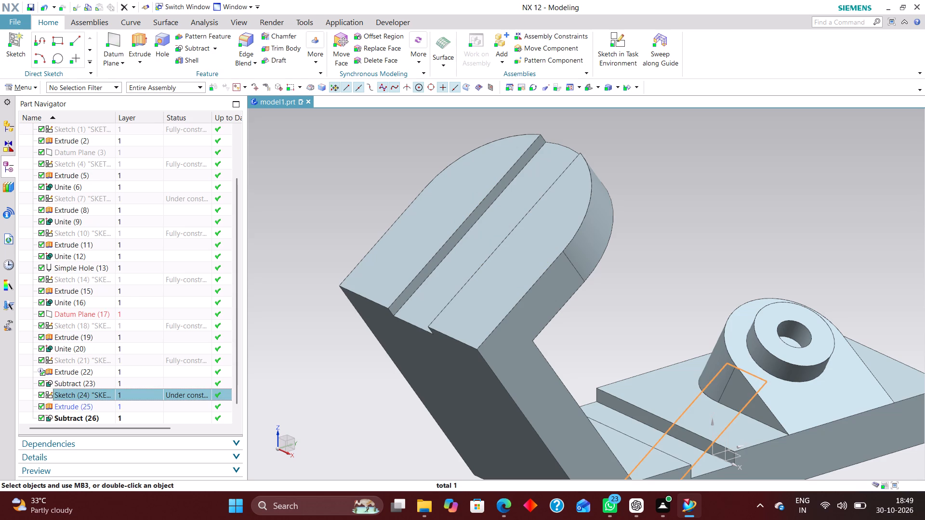
right_click(121, 390)
left_click(185, 145)
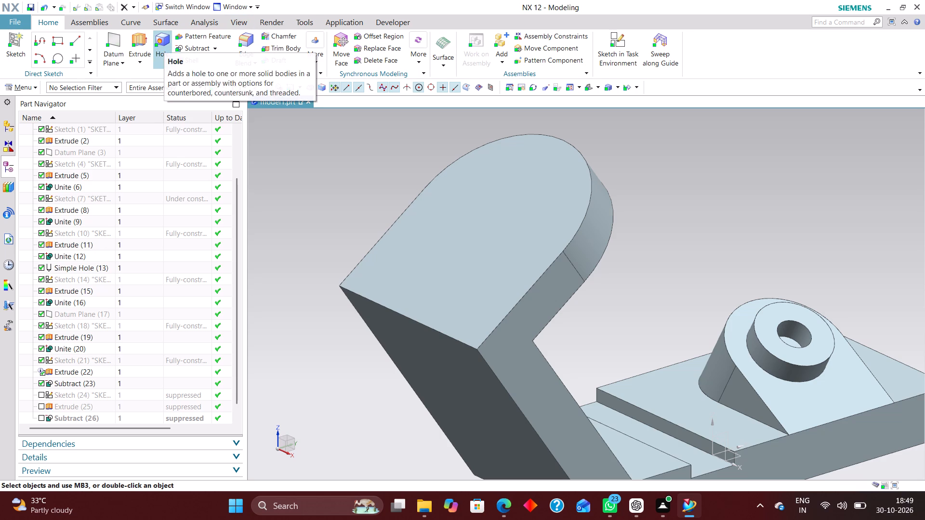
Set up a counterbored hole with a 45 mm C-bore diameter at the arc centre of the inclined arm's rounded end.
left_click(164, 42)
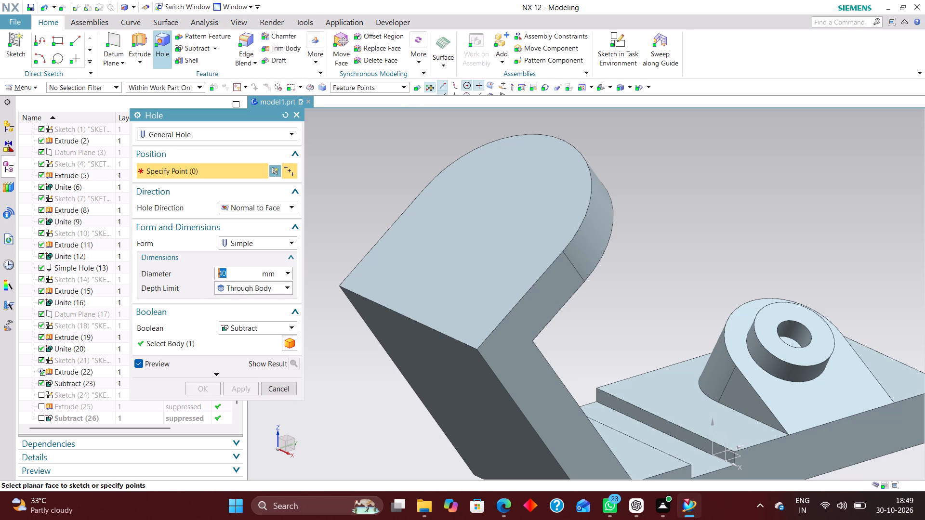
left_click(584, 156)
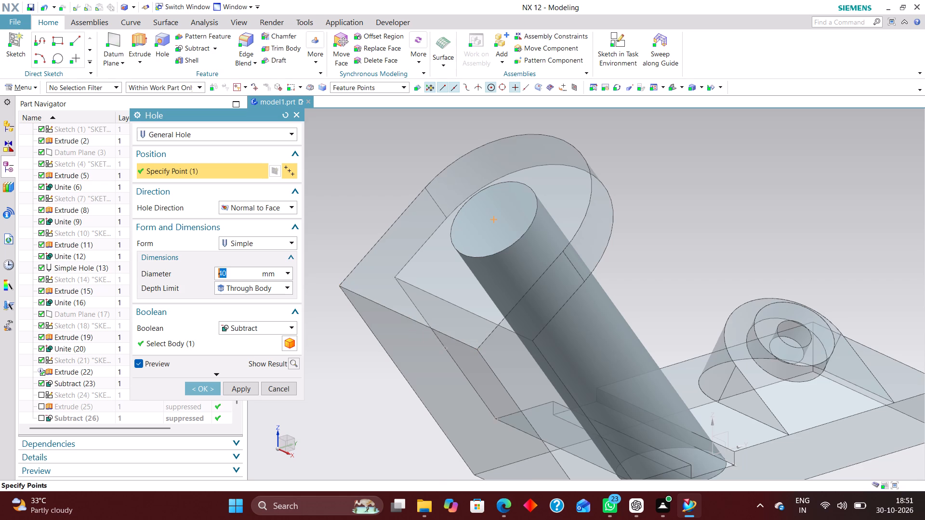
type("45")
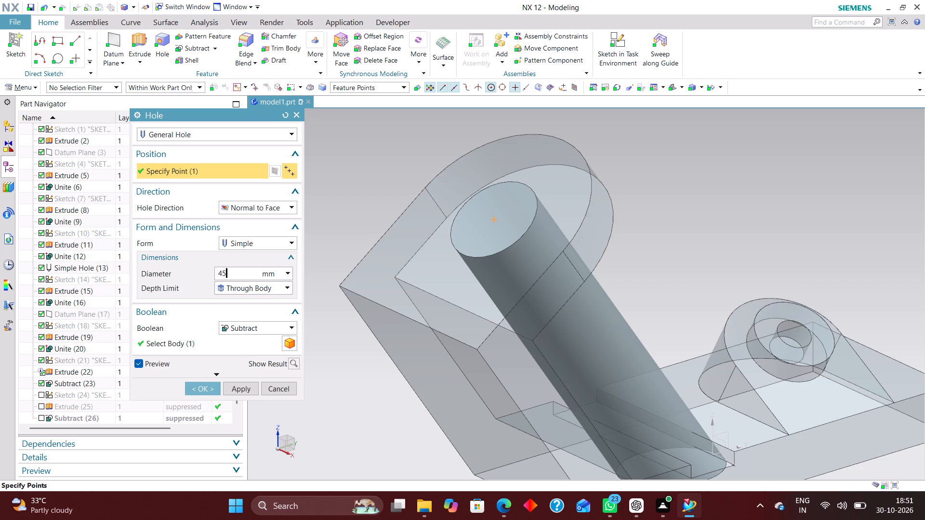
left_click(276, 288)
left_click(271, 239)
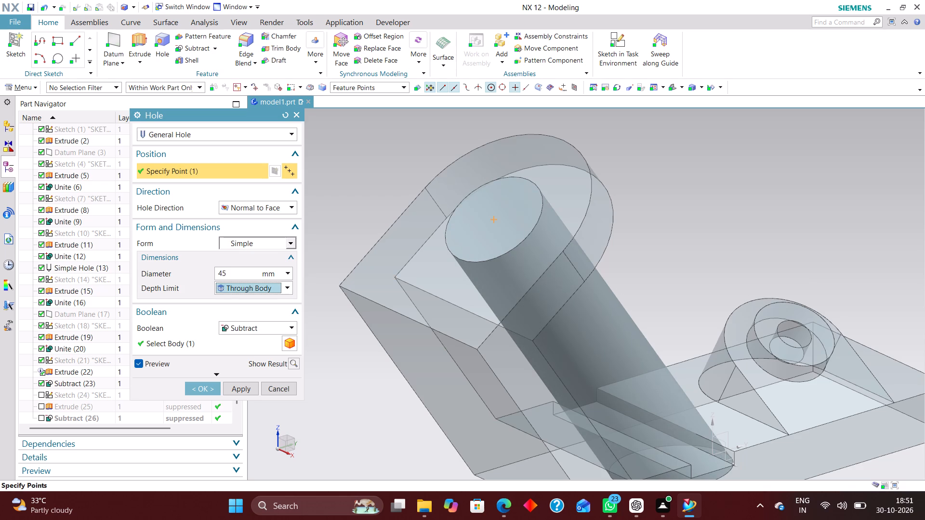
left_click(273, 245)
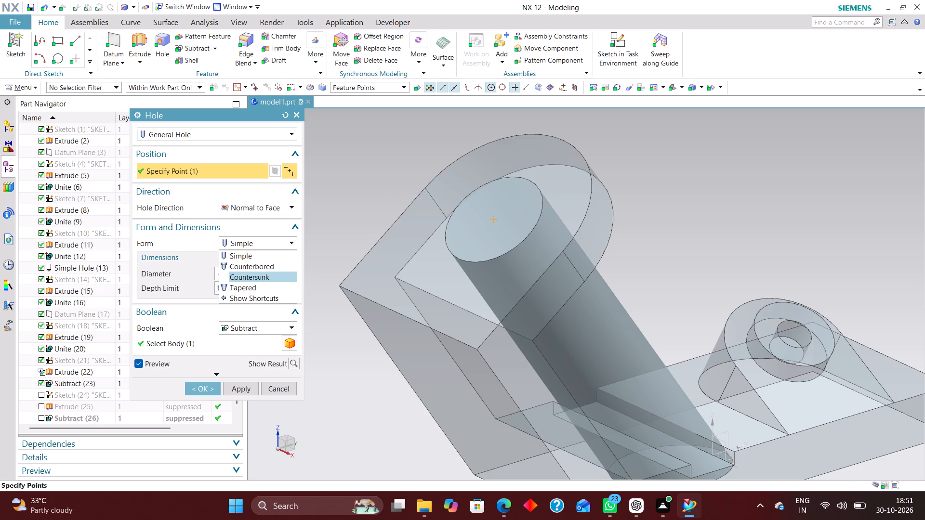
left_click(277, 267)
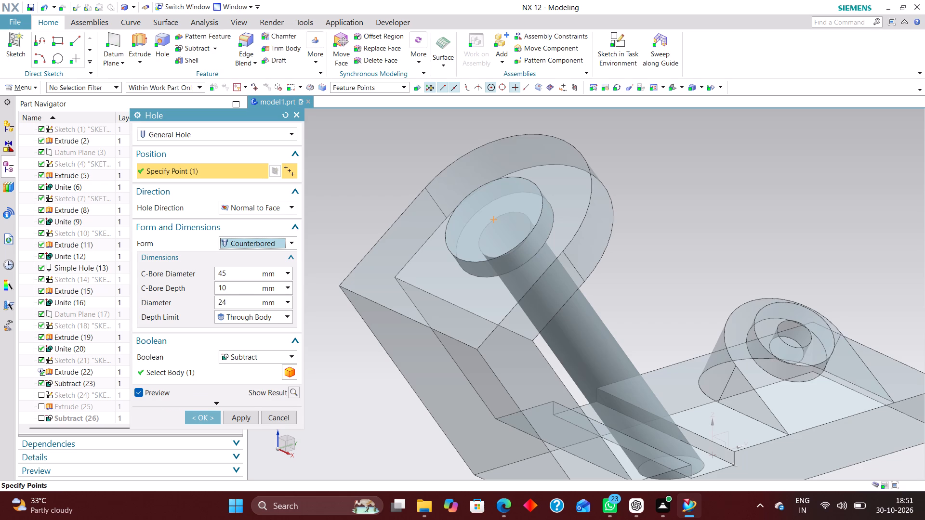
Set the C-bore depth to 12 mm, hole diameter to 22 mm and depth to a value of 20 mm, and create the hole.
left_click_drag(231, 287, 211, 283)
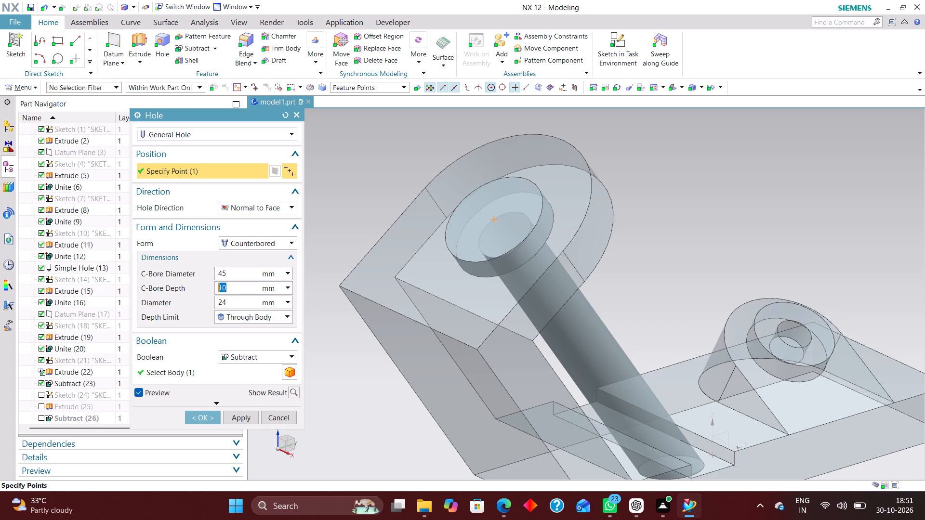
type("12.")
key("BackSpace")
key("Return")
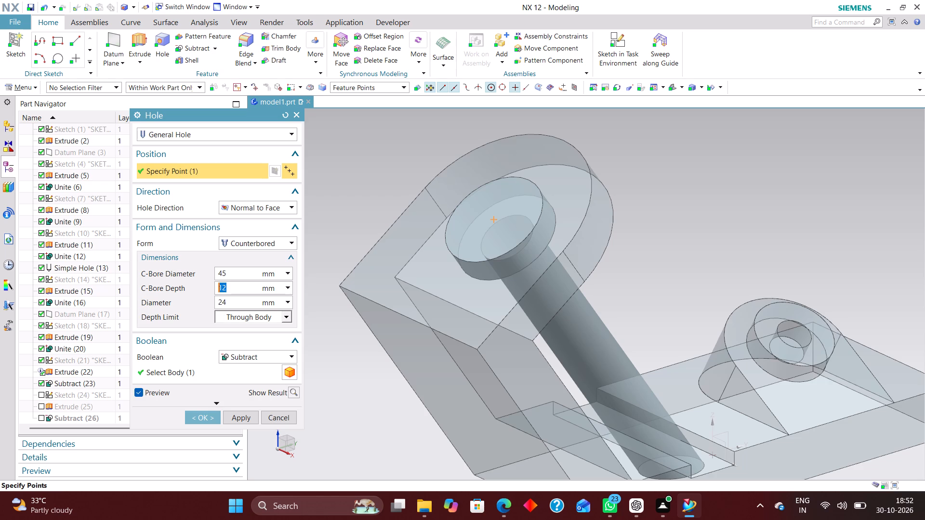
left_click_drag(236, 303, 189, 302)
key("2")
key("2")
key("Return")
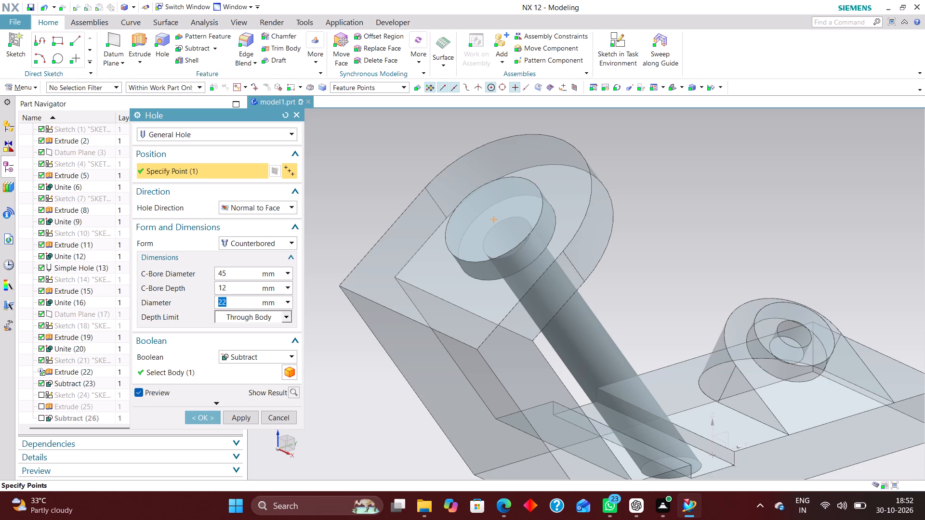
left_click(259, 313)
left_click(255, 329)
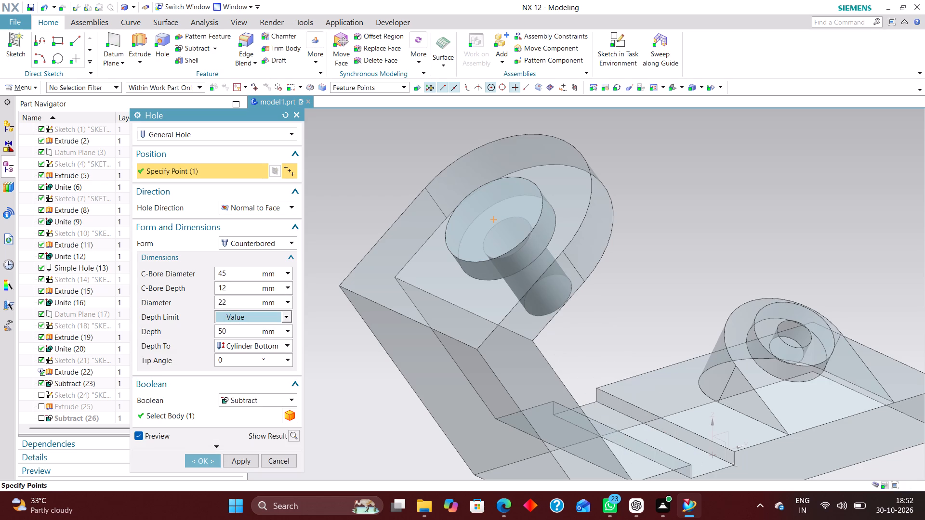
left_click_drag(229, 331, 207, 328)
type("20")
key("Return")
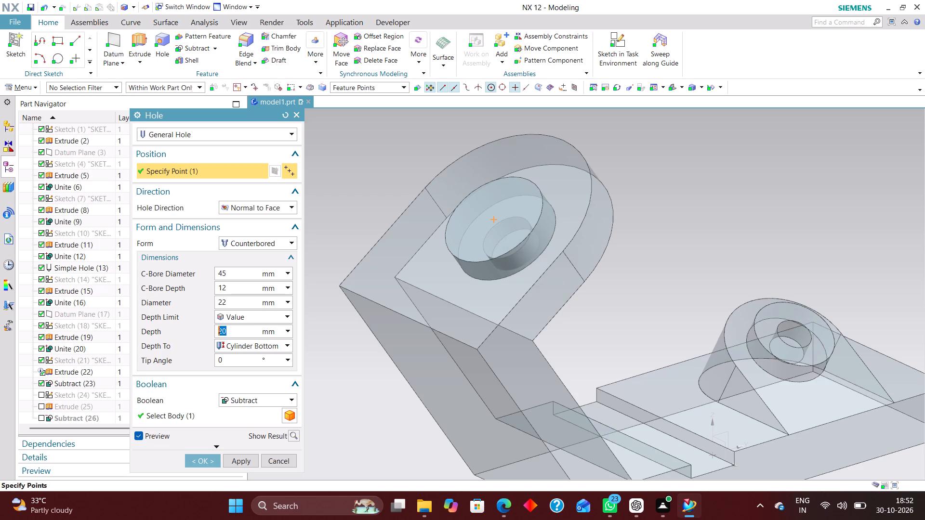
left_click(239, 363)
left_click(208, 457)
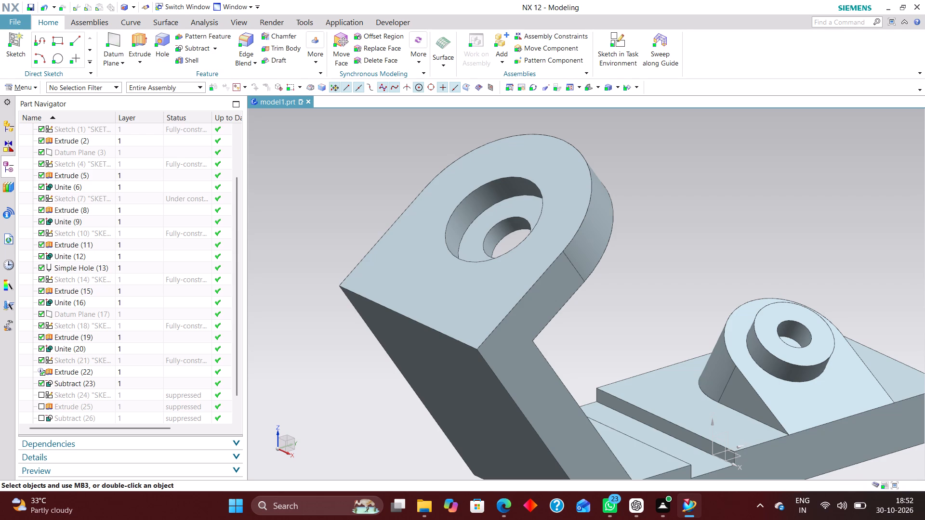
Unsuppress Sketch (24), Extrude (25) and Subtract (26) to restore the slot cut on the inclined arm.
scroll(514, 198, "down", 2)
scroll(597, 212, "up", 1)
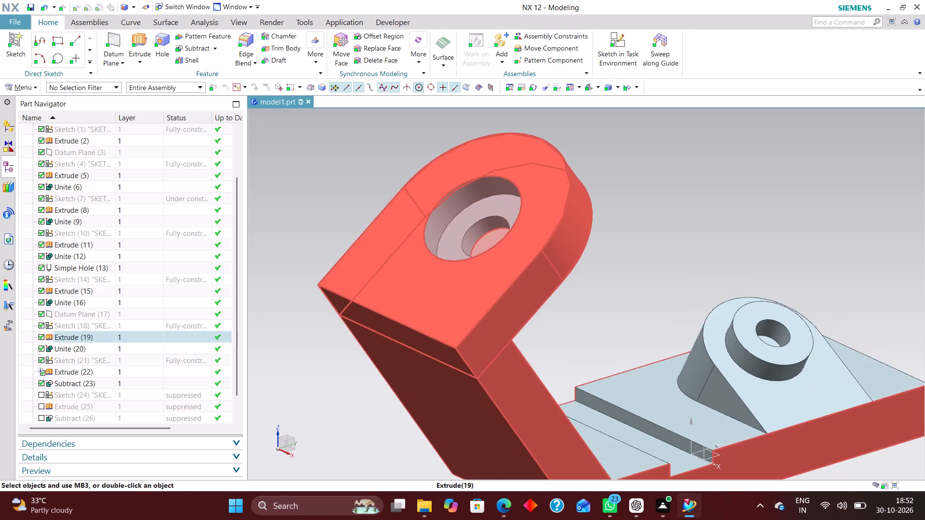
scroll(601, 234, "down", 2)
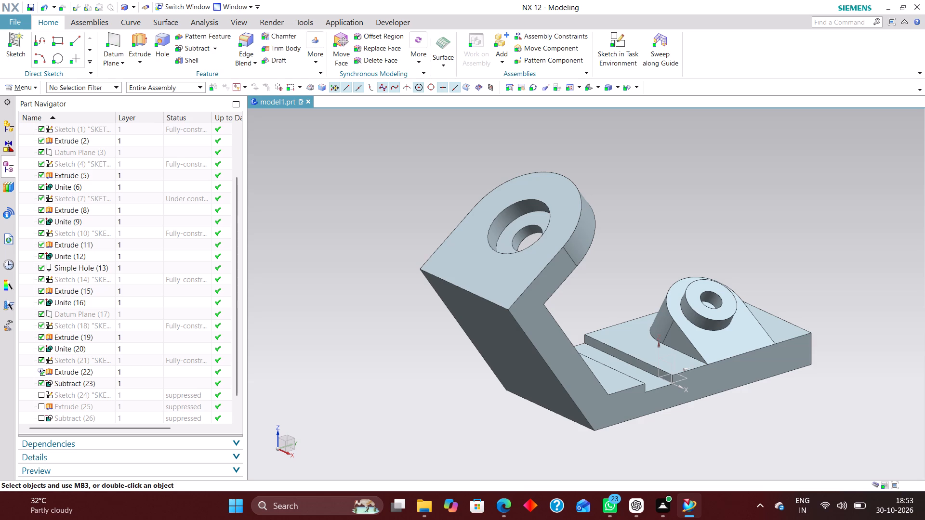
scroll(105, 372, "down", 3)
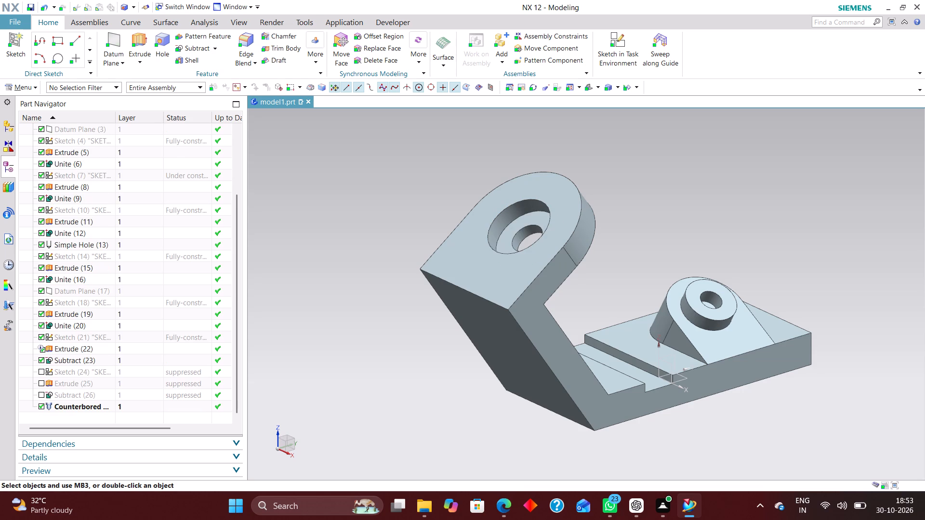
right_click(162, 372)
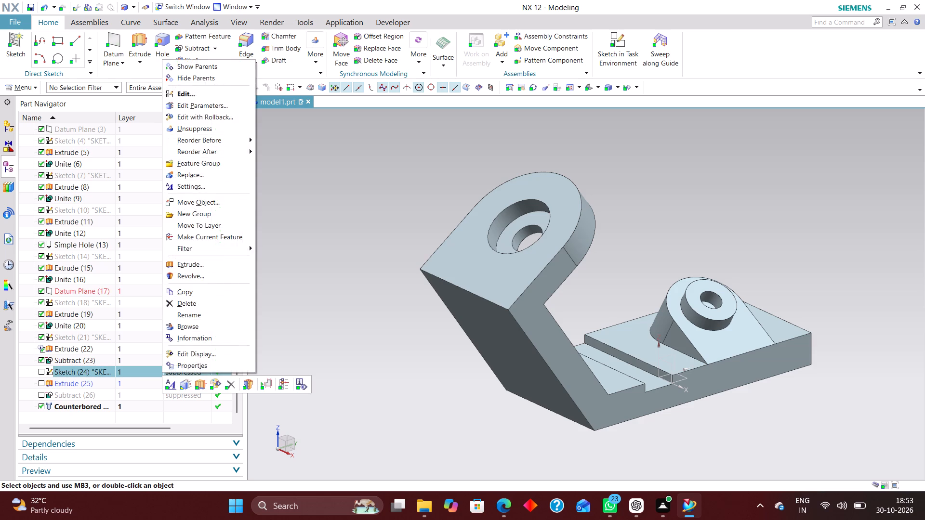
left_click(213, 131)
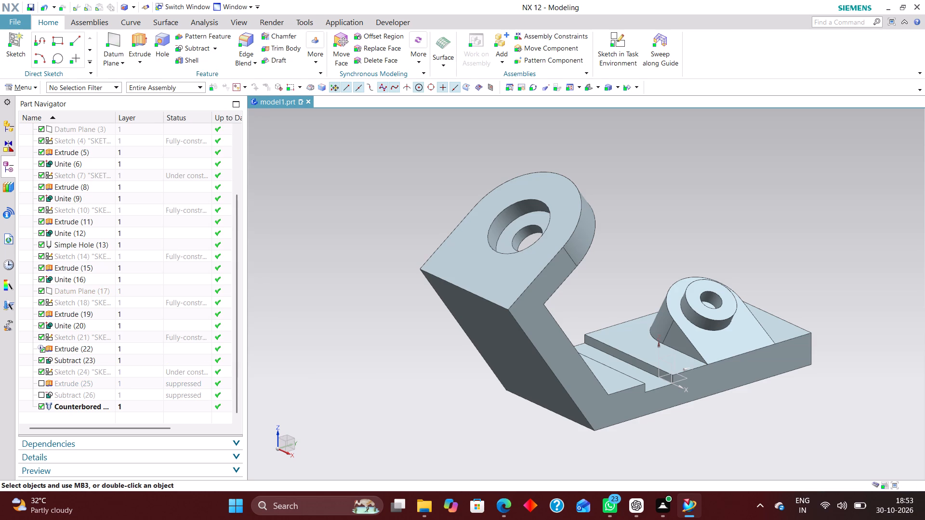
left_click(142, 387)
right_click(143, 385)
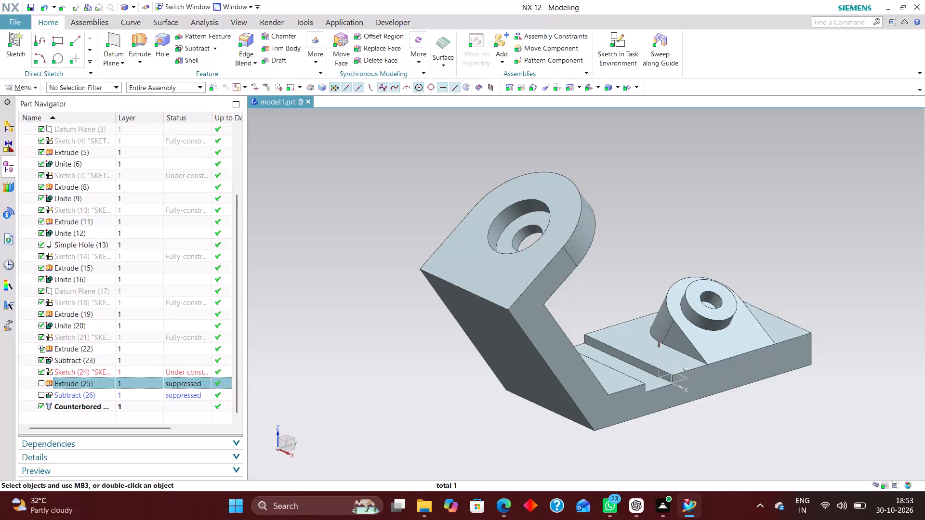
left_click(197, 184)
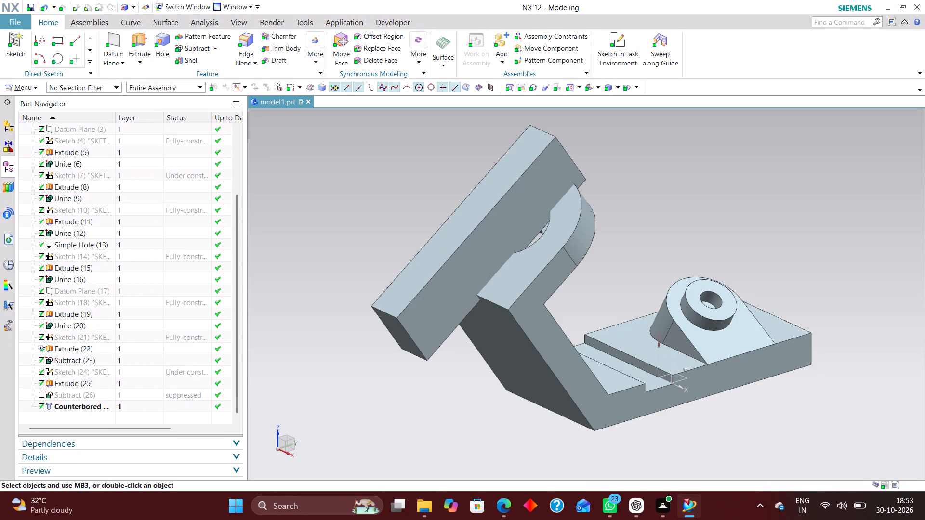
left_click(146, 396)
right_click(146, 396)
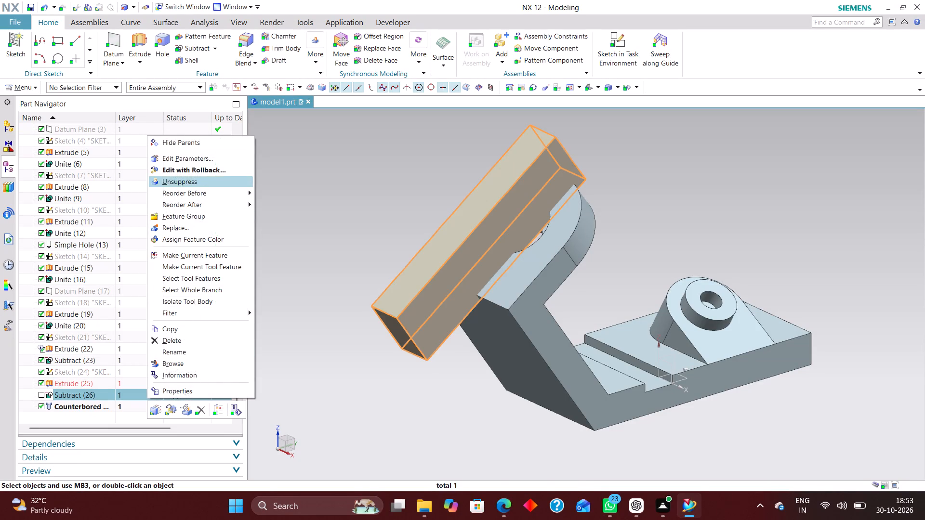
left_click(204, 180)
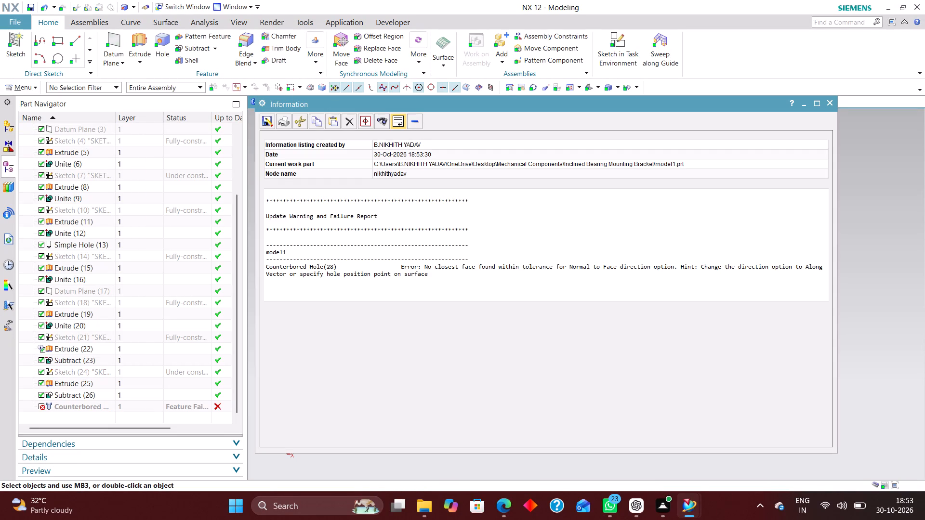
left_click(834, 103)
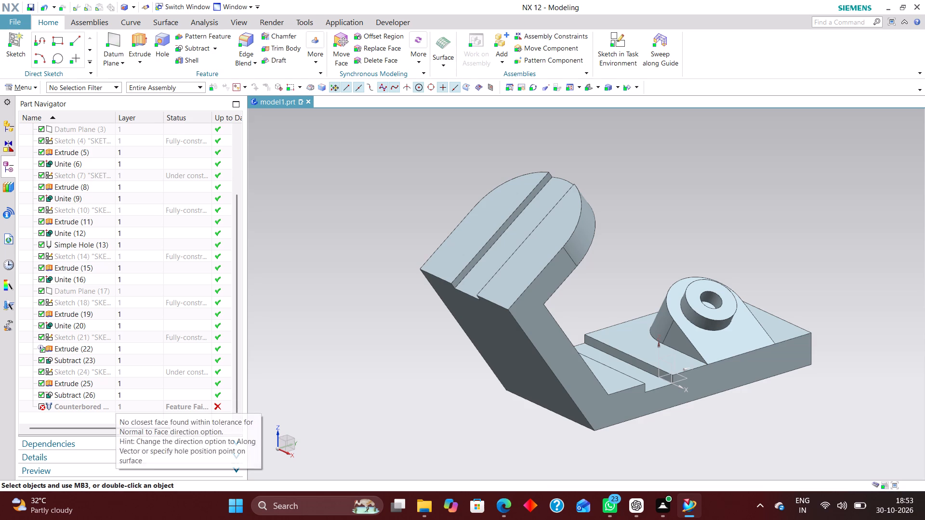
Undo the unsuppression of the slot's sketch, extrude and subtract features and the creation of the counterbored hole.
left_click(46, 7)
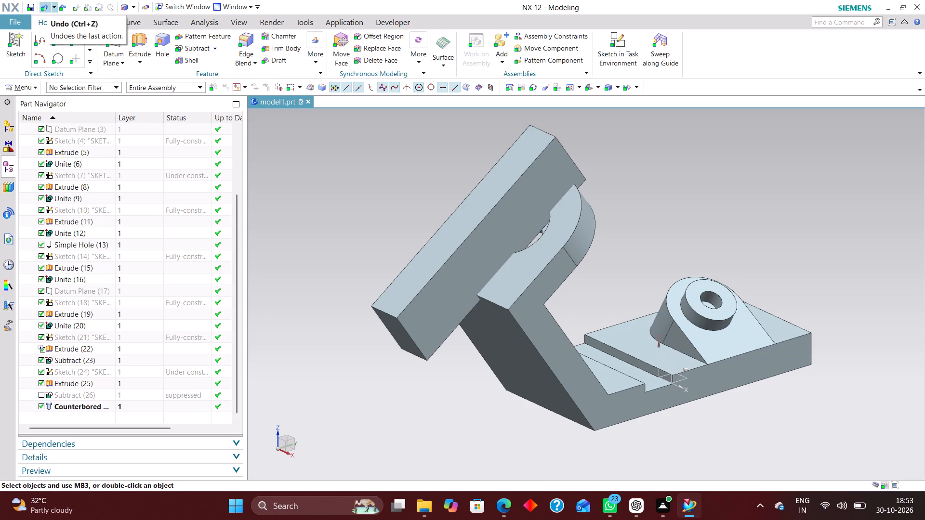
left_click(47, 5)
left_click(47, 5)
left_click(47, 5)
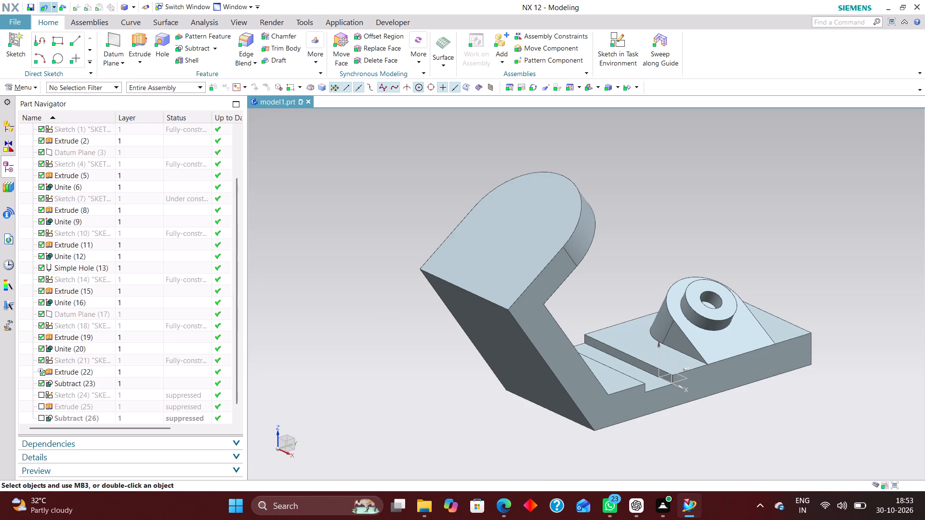
Undo the suppression of the slot's sketch, extrude and subtract features on the inclined arm.
left_click(43, 6)
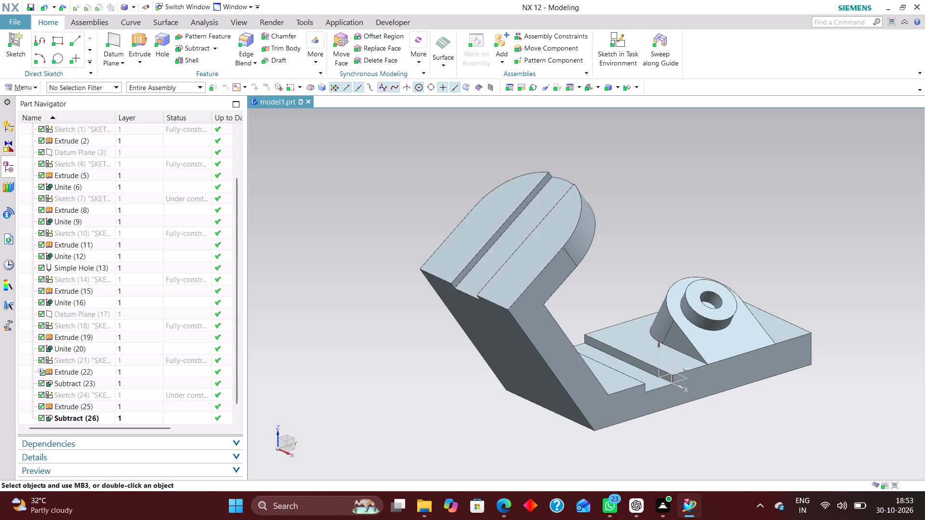
scroll(132, 366, "down", 5)
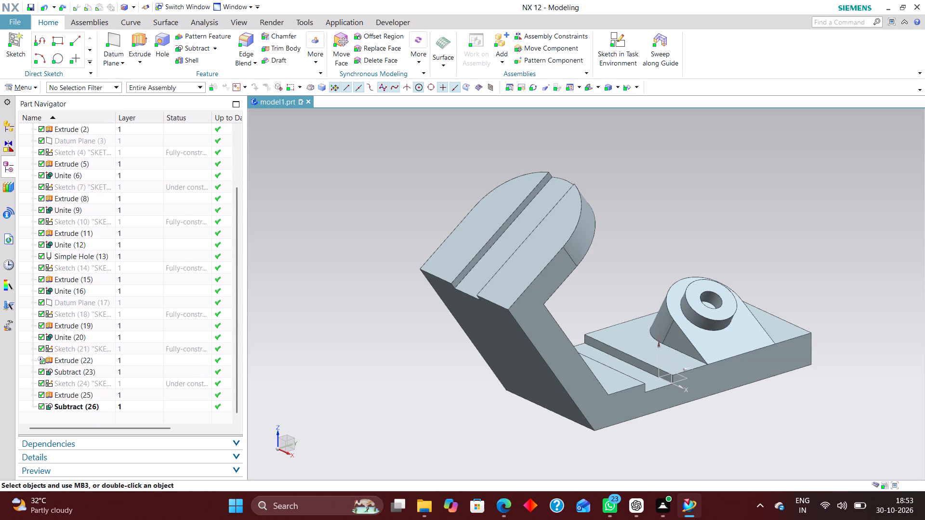
left_click(64, 9)
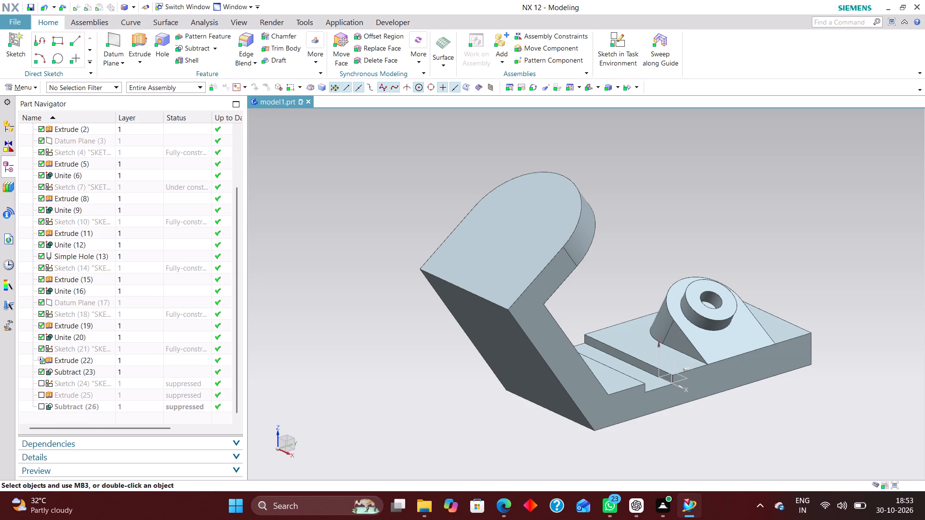
right_click(152, 385)
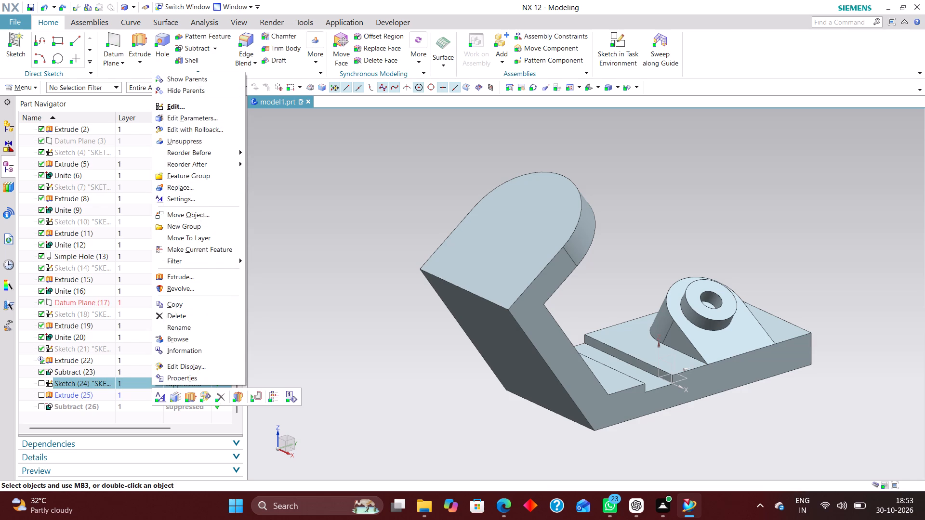
left_click(40, 5)
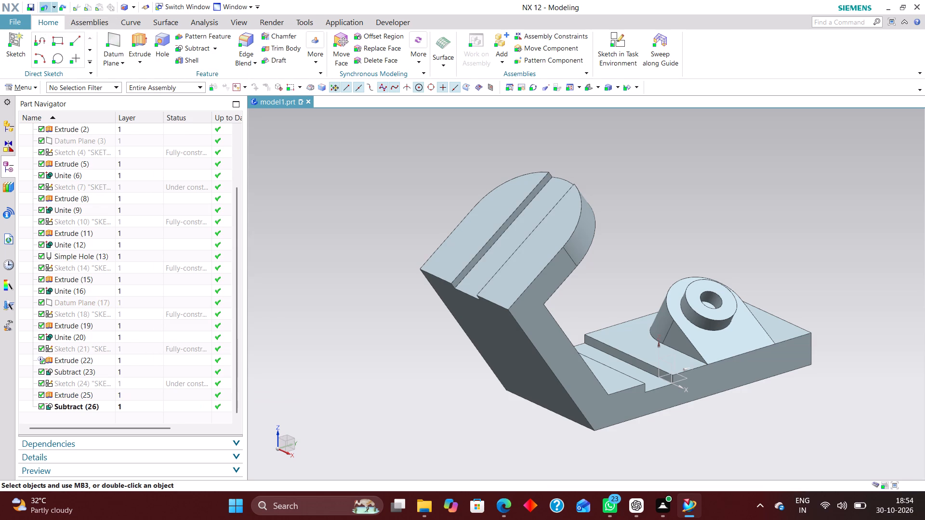
Roll the model history back by making Subtract (23) the current feature, ahead of the slot's sketch.
left_click(108, 381)
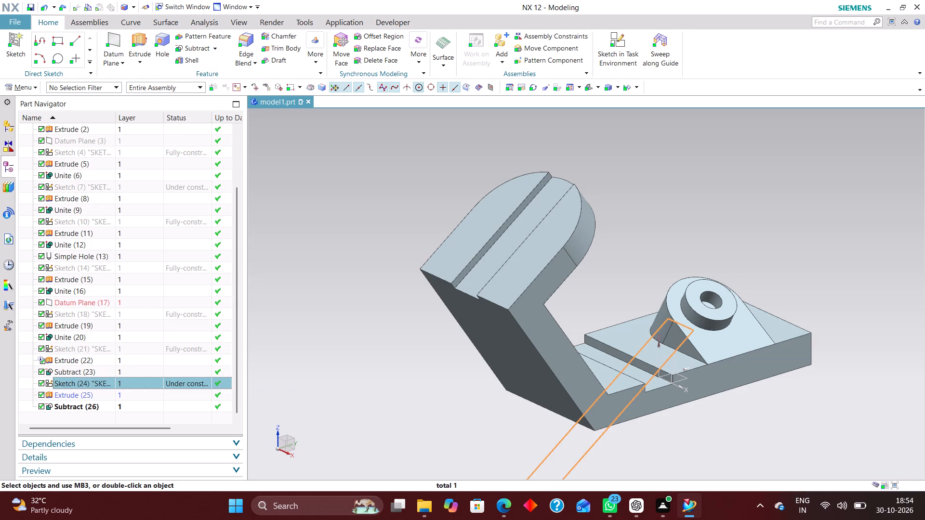
left_click(125, 369)
right_click(150, 370)
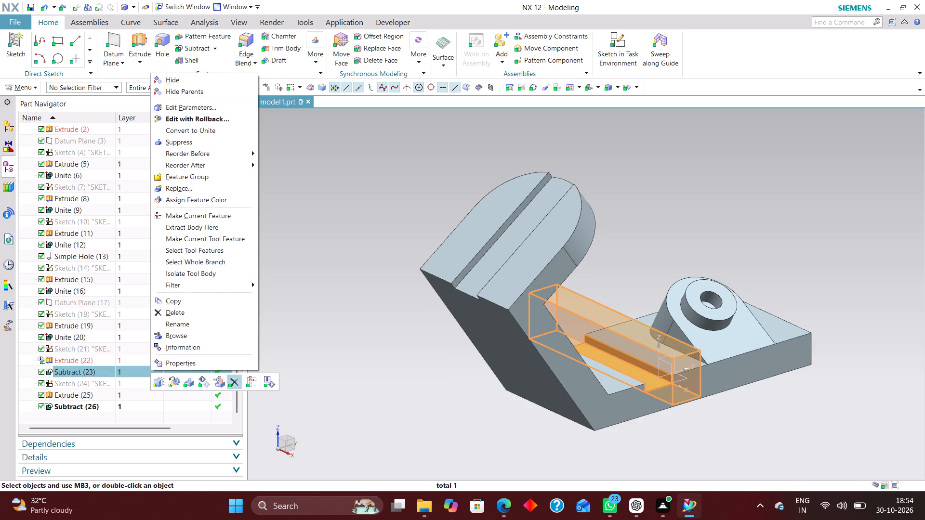
left_click(250, 381)
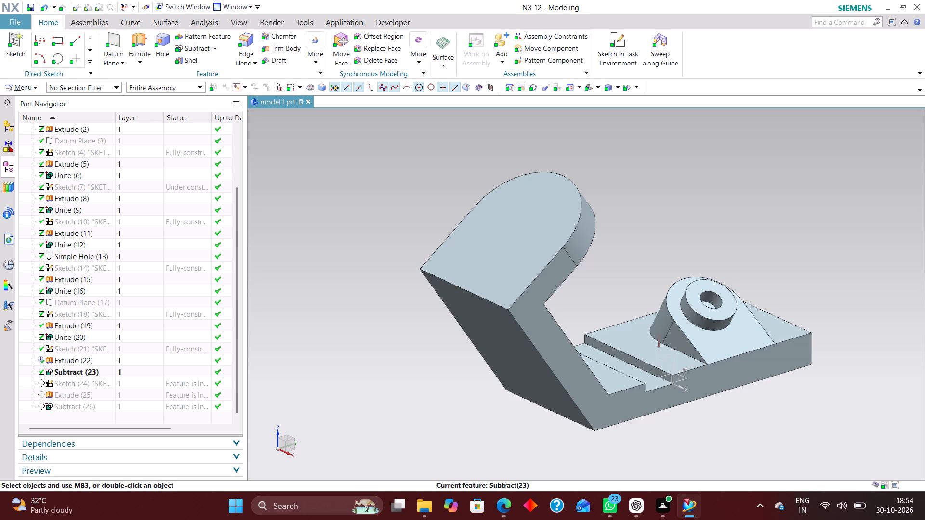
Create a counterbored hole at the inclined arm's arc centre with C-bore diameter 45, C-bore depth 12, diameter 22 and depth 20 mm.
left_click(162, 37)
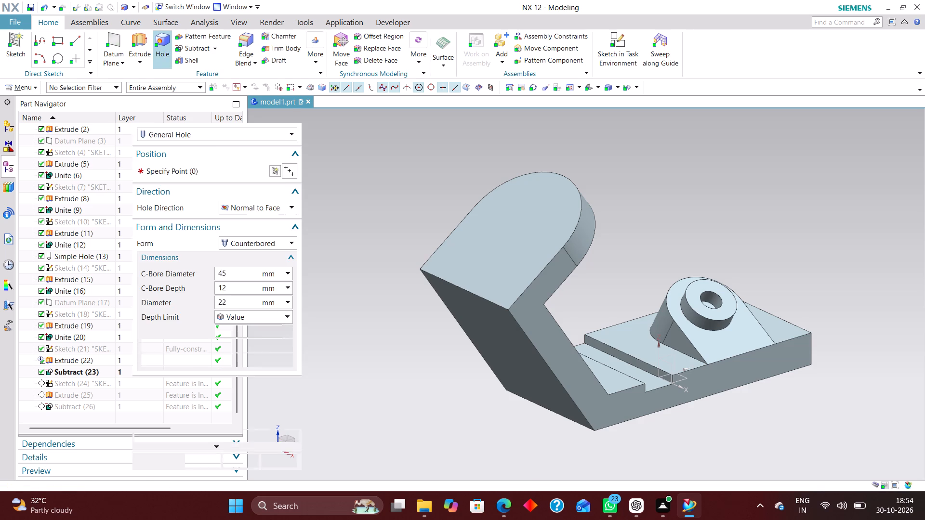
left_click(581, 203)
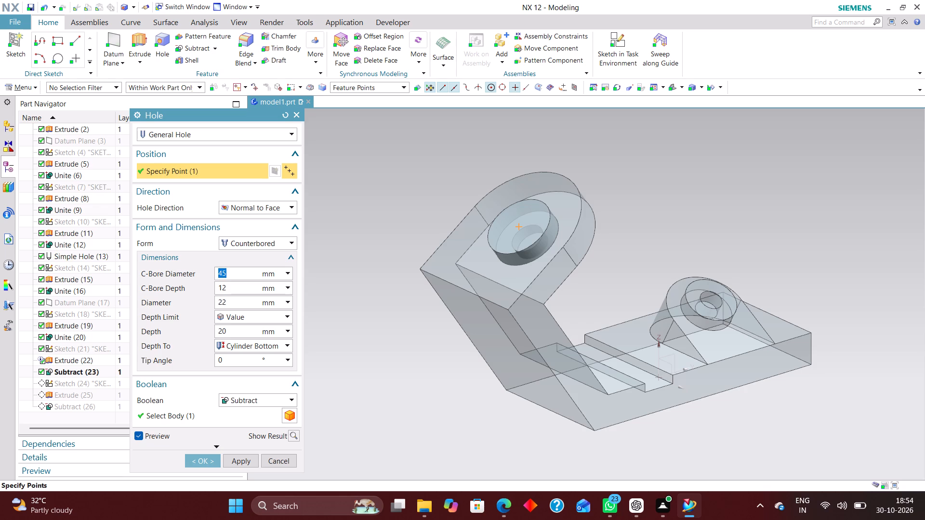
left_click(204, 462)
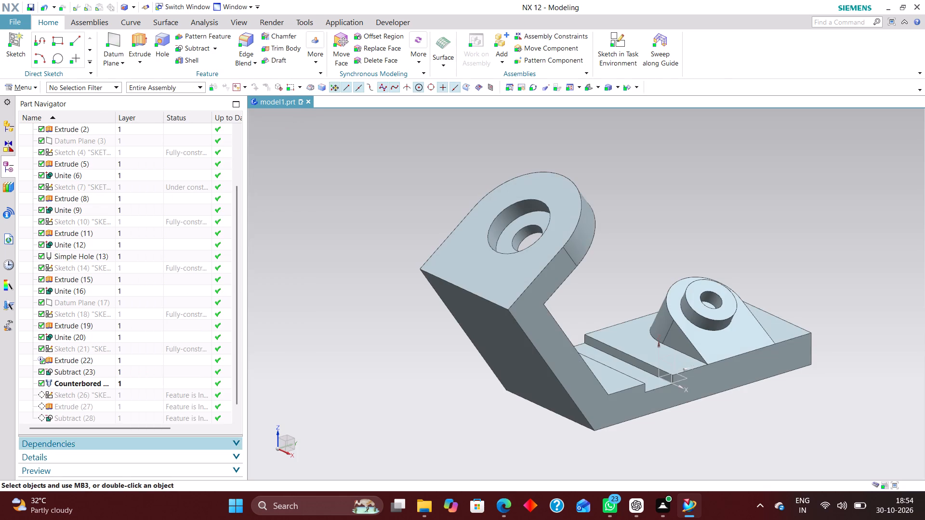
Roll the history forward through the slot's extrude, making Subtract (28) the current feature to restore the slot cut.
right_click(131, 416)
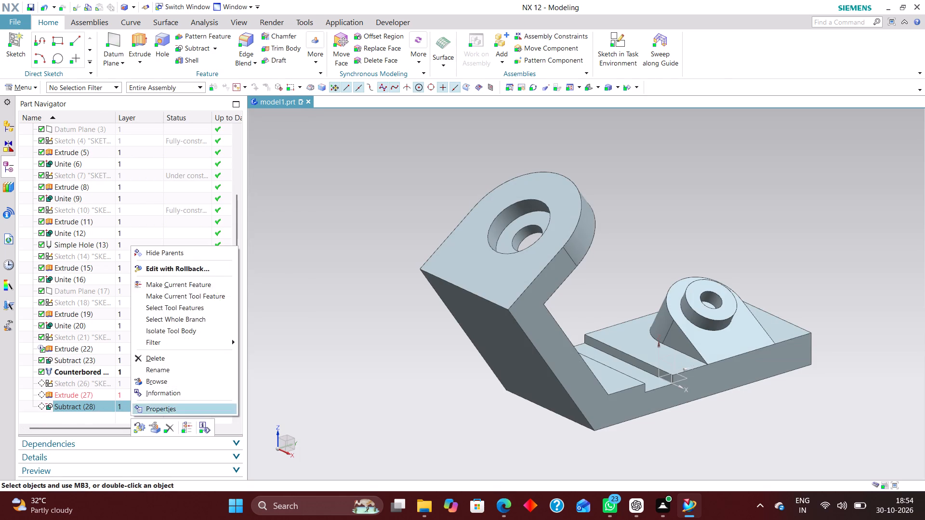
left_click(297, 347)
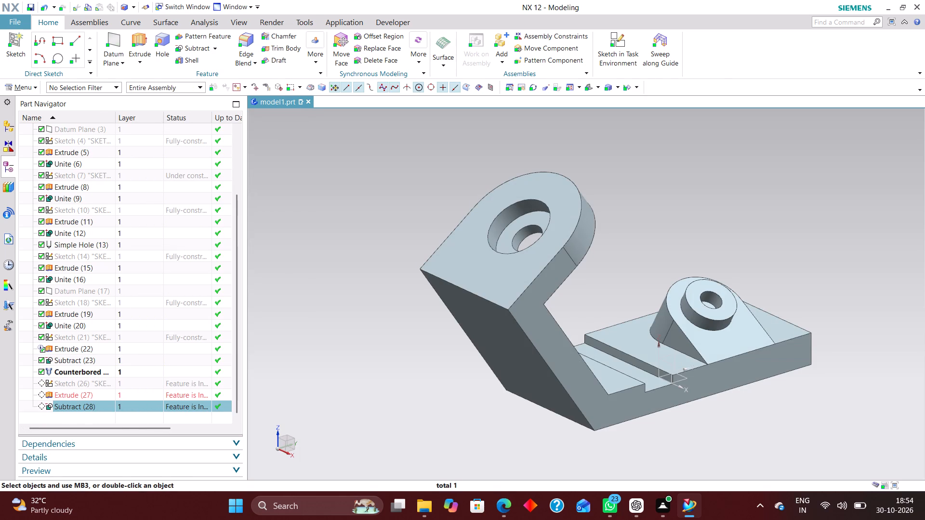
right_click(153, 408)
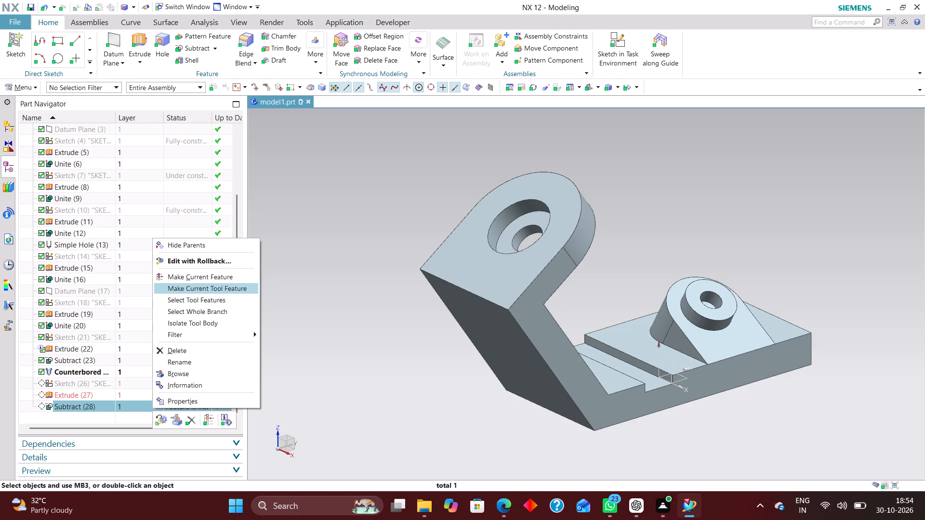
left_click(222, 289)
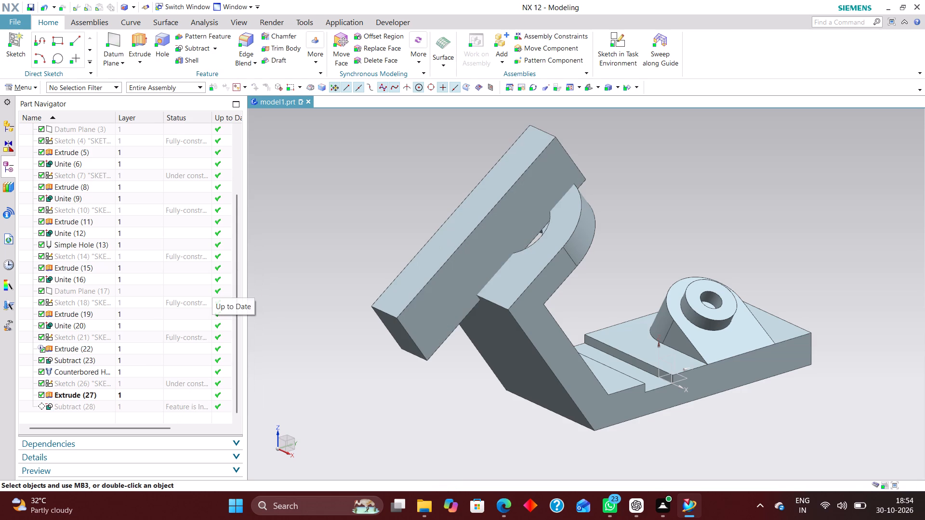
left_click(159, 404)
right_click(159, 404)
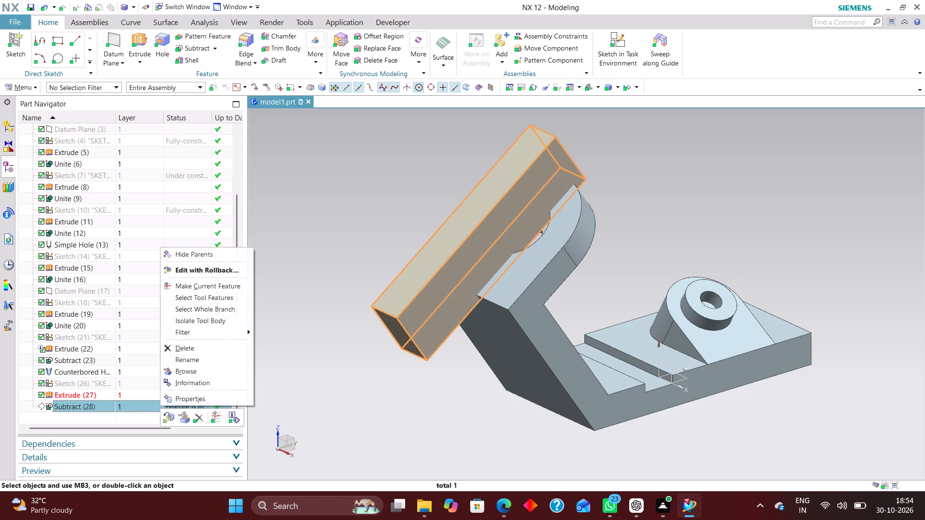
left_click(222, 286)
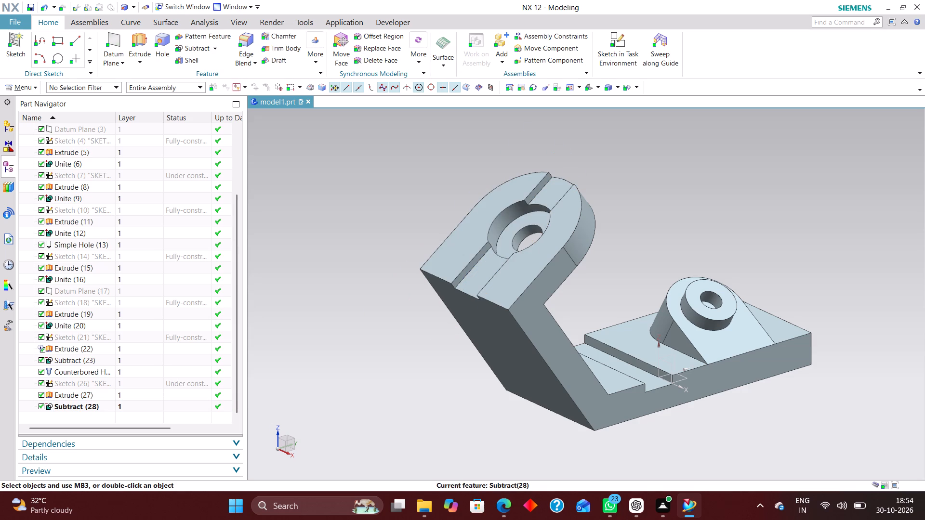
Examine the counterbored hole and slot on the inclined arm together with the rest of the bracket.
scroll(383, 375, "down", 1)
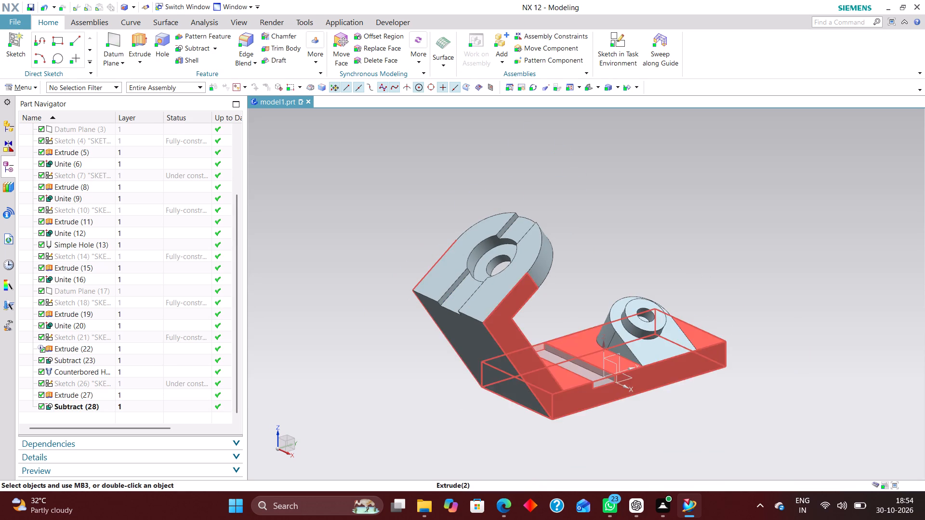
scroll(602, 325, "up", 2)
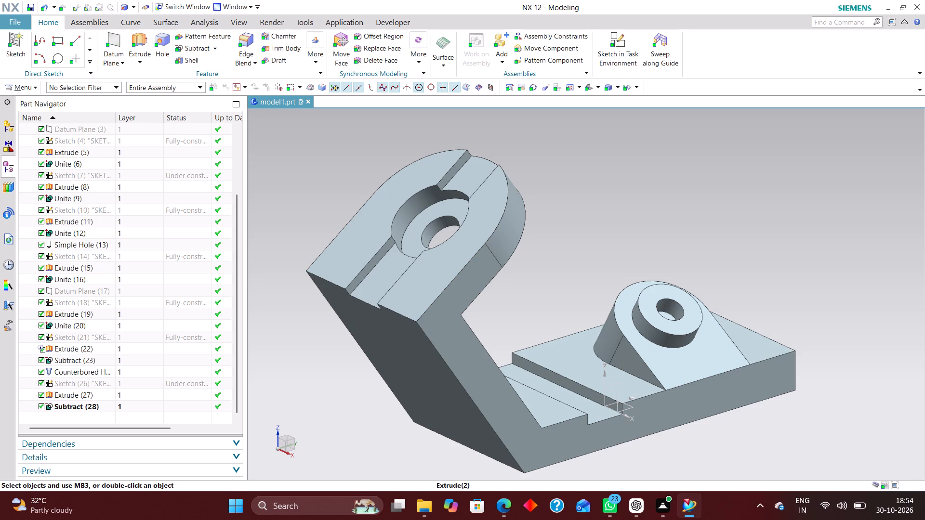
scroll(581, 269, "down", 2)
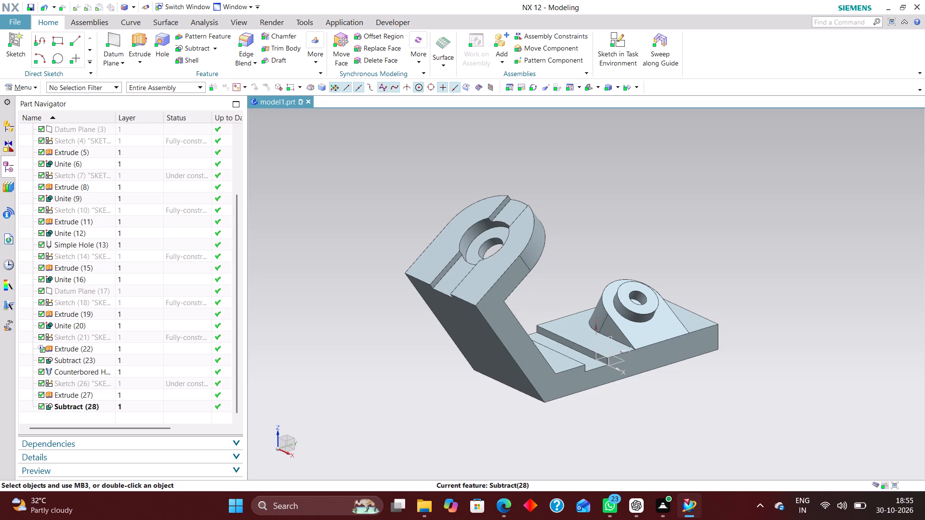
scroll(563, 233, "down", 4)
scroll(550, 245, "up", 4)
scroll(602, 272, "down", 3)
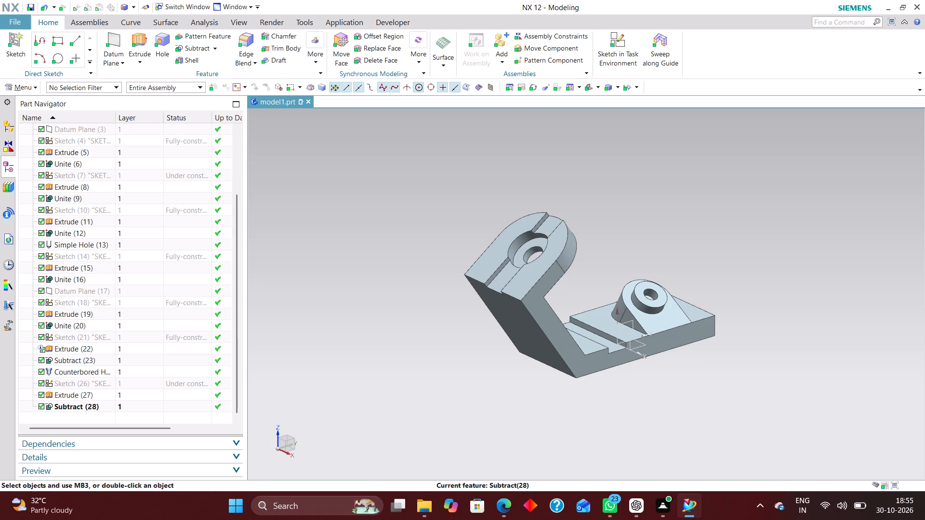
Create a new task-environment sketch on Datum Plane (17).
left_click(621, 39)
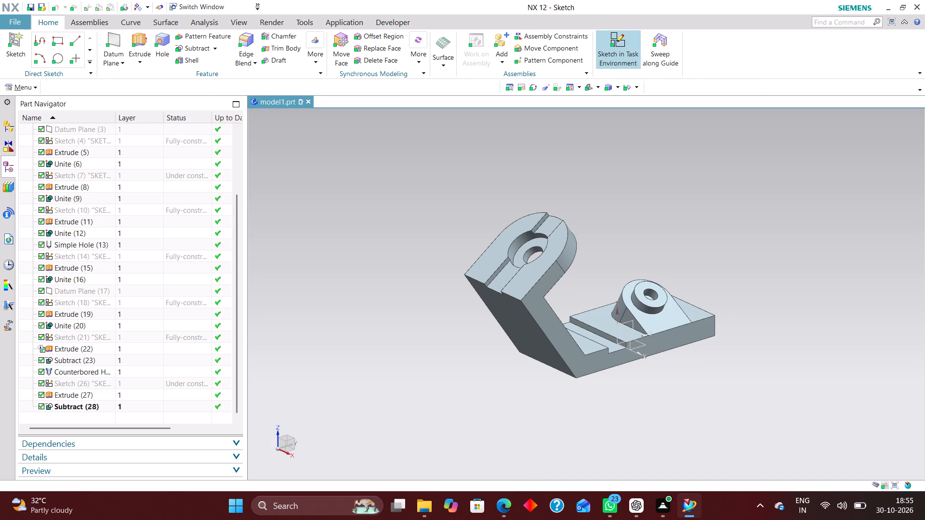
scroll(85, 262, "up", 5)
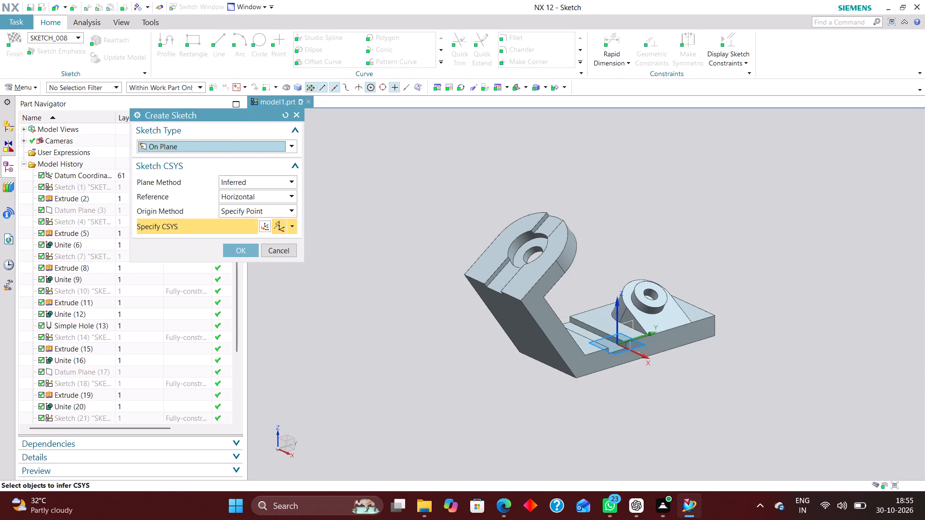
scroll(88, 366, "down", 3)
left_click(80, 289)
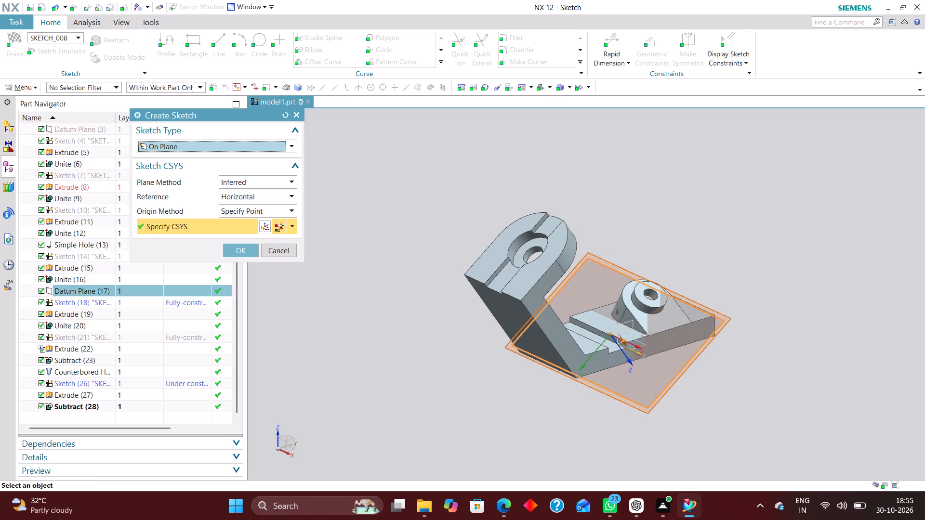
left_click(239, 250)
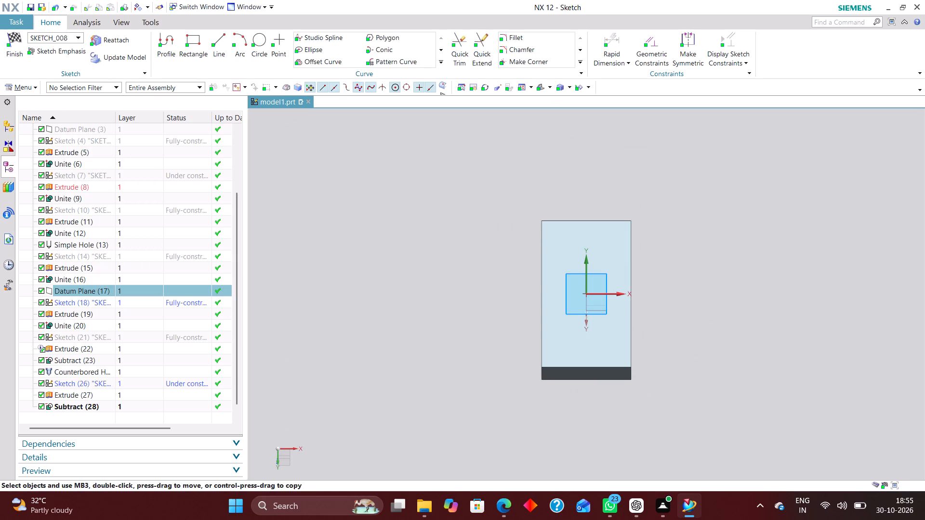
Sketch a rectangle about 49 mm wide and 80 mm high over the slot's open end of the inclined arm, and finish the sketch.
middle_click_drag(701, 283, 680, 434)
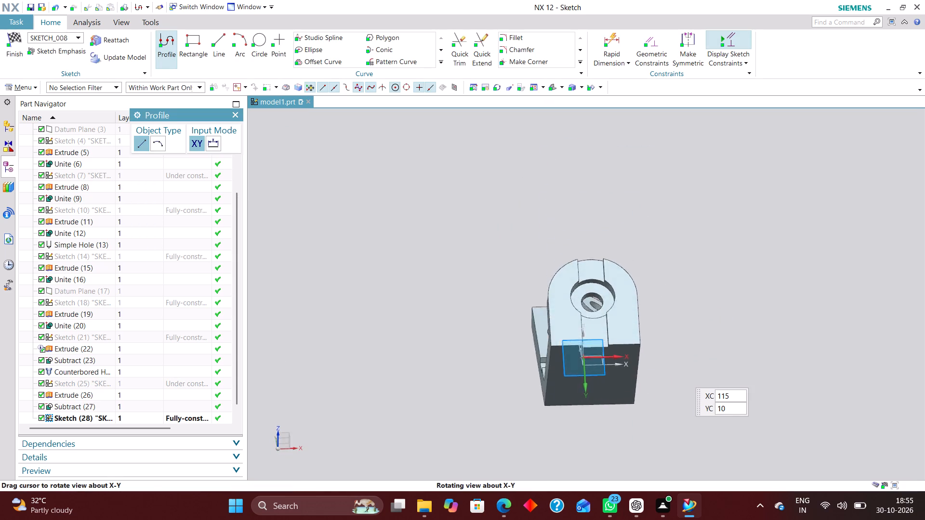
middle_click_drag(680, 434, 676, 448)
right_click_drag(713, 265, 638, 278)
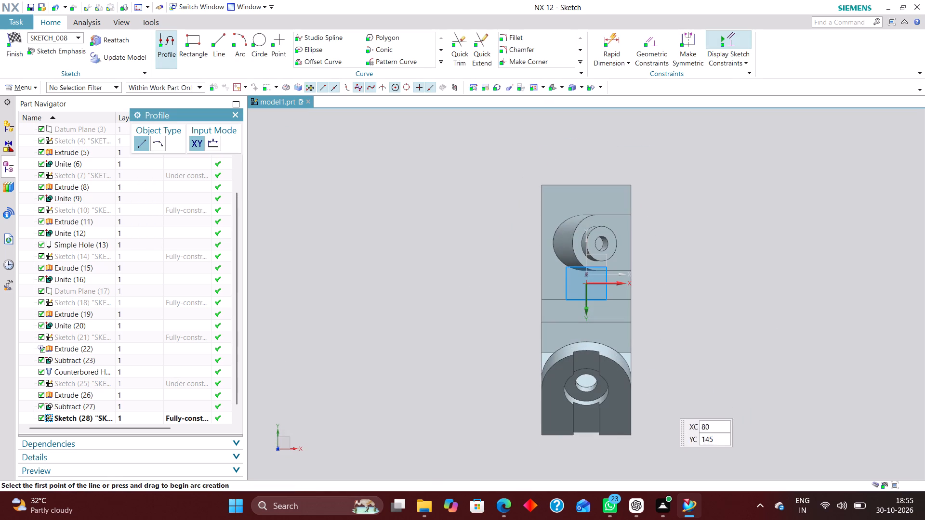
scroll(652, 277, "down", 1)
scroll(646, 424, "up", 2)
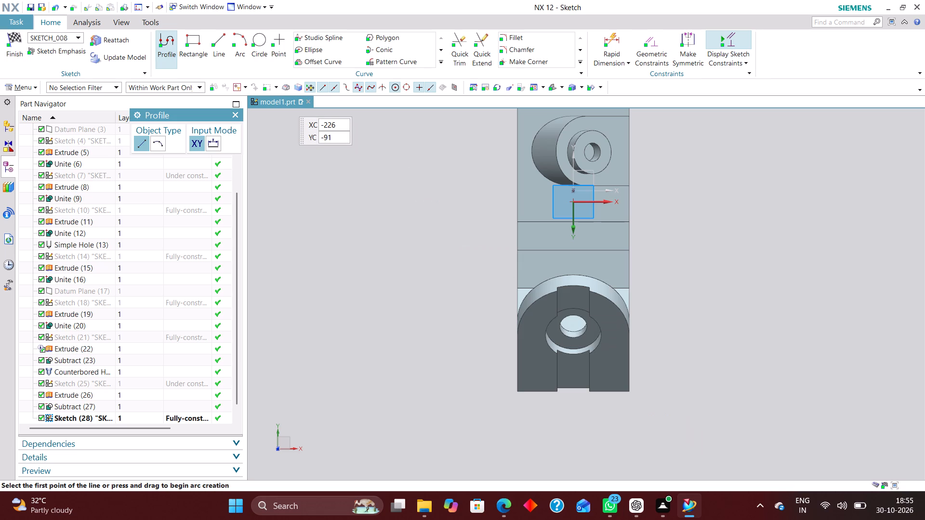
left_click(199, 42)
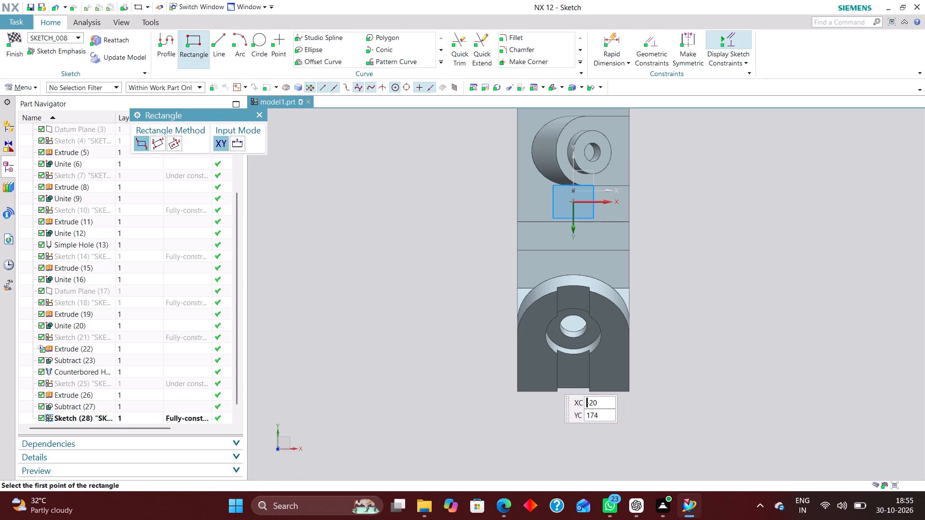
left_click(544, 373)
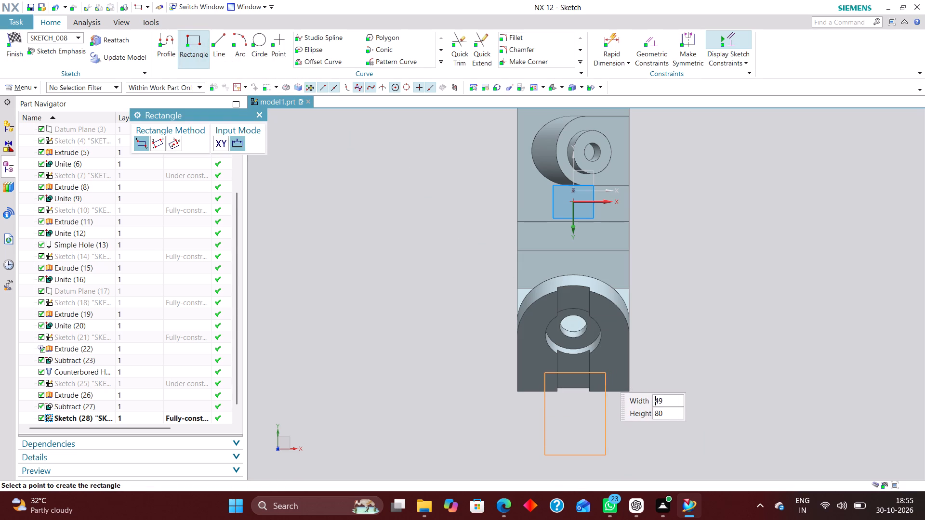
left_click(605, 454)
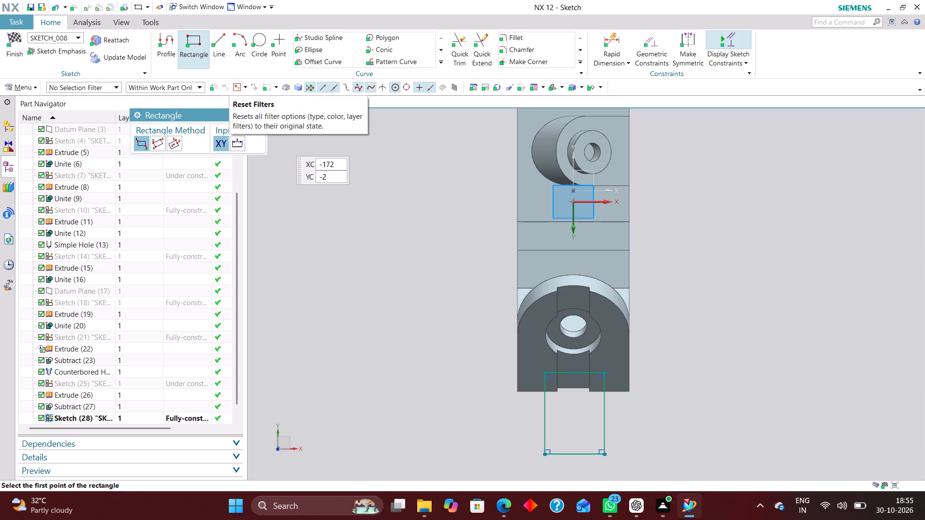
left_click(258, 111)
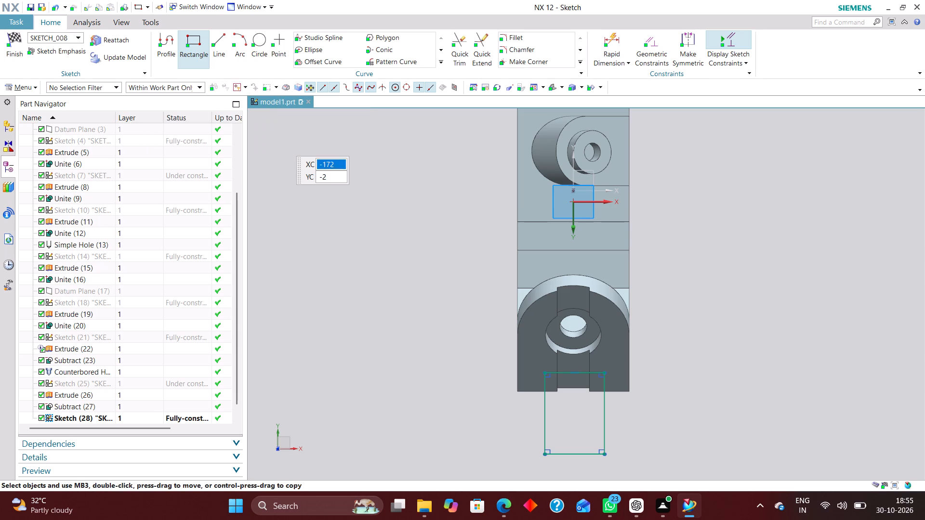
left_click(21, 42)
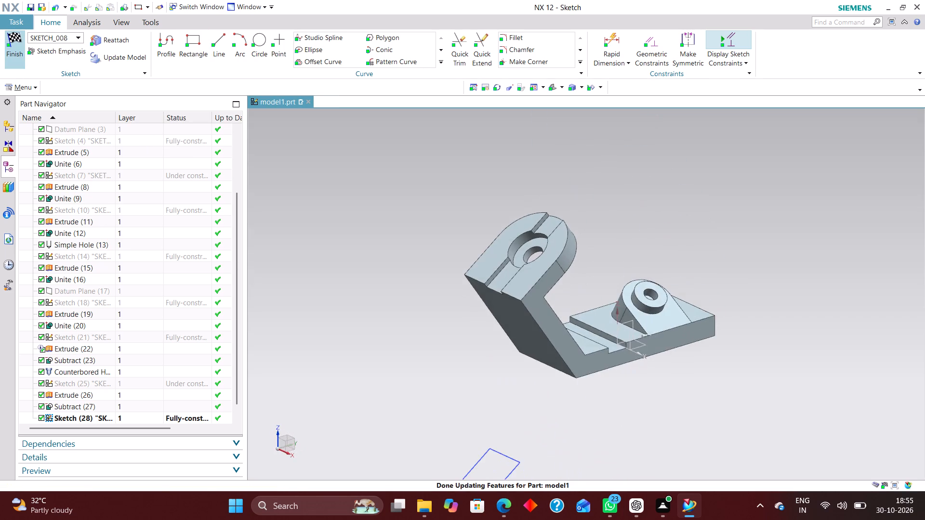
Delete the rectangle sketch just finished on the datum plane, leaving Subtract (27) as the last feature.
scroll(445, 202, "down", 1)
scroll(480, 275, "down", 2)
scroll(481, 344, "up", 2)
right_click_drag(502, 367, 487, 366)
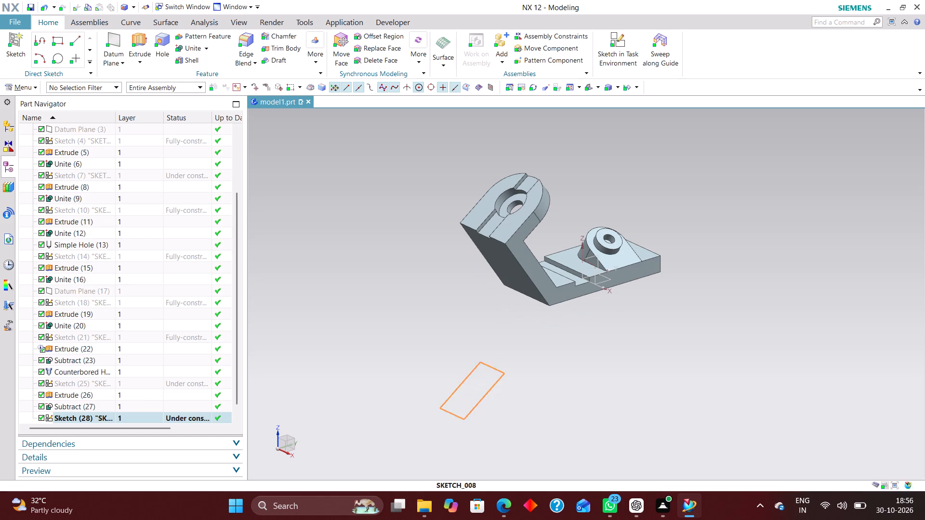
right_click_drag(487, 366, 455, 373)
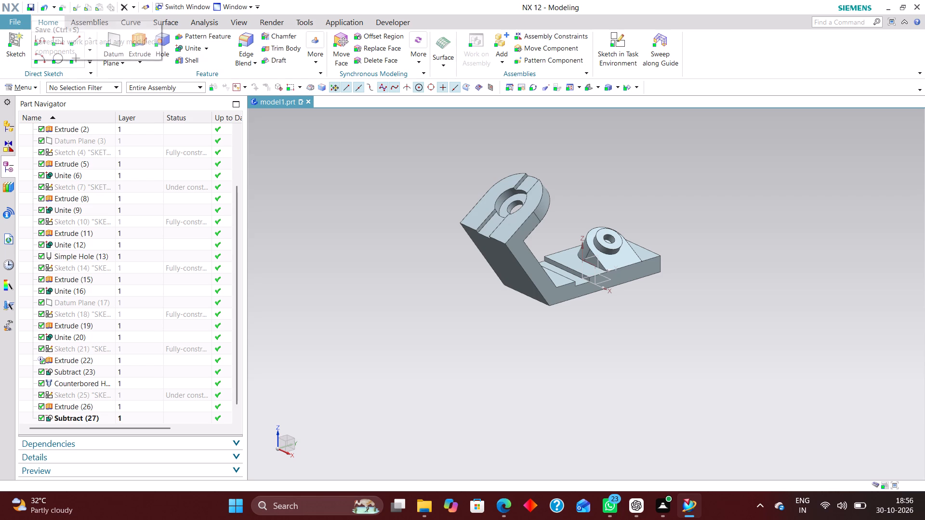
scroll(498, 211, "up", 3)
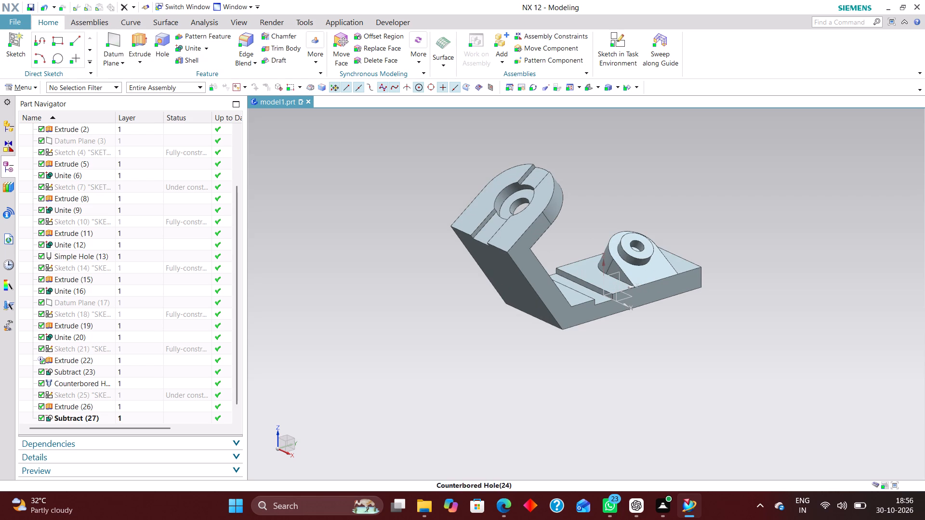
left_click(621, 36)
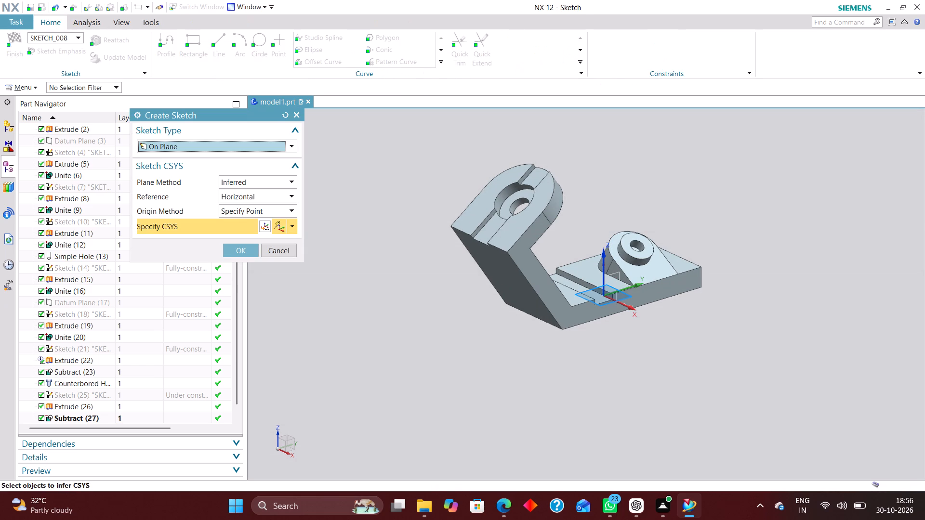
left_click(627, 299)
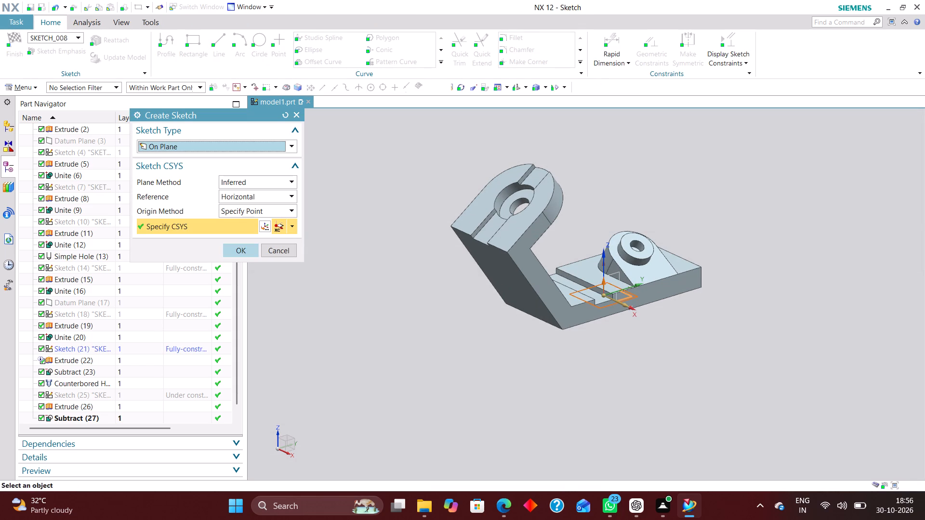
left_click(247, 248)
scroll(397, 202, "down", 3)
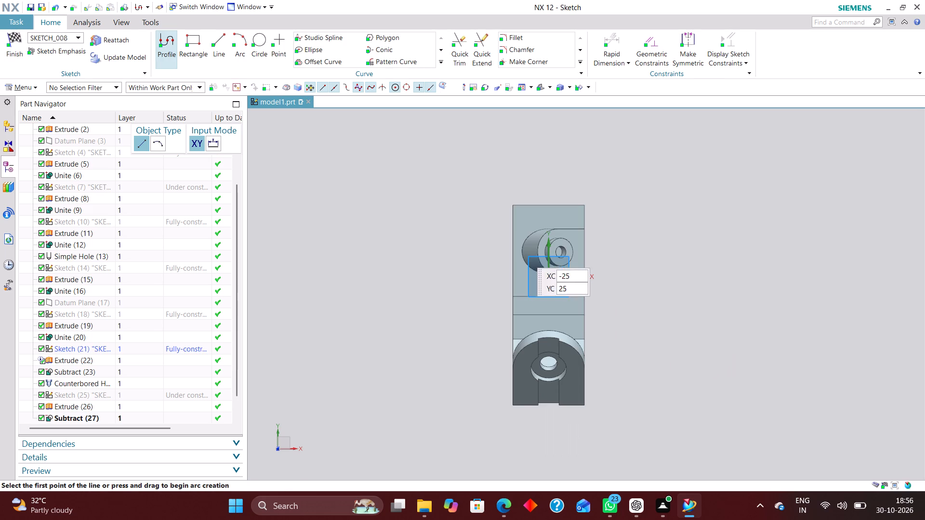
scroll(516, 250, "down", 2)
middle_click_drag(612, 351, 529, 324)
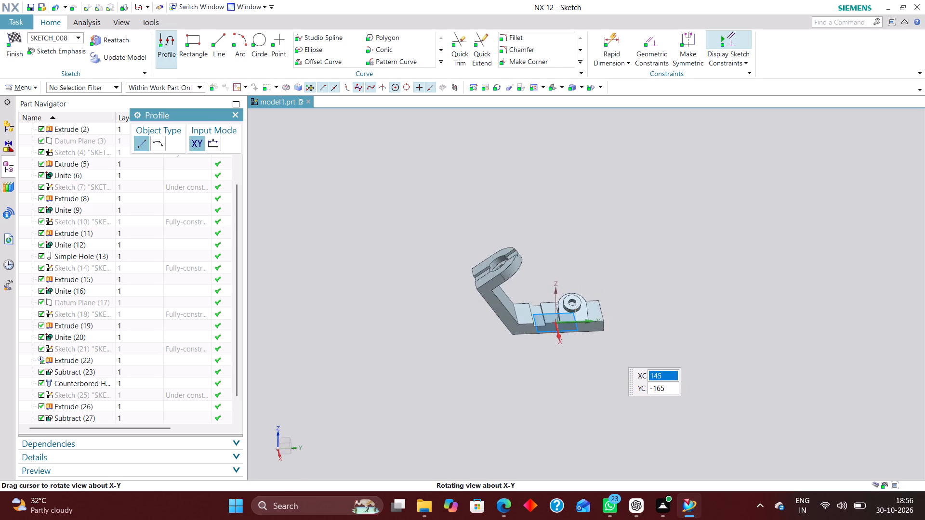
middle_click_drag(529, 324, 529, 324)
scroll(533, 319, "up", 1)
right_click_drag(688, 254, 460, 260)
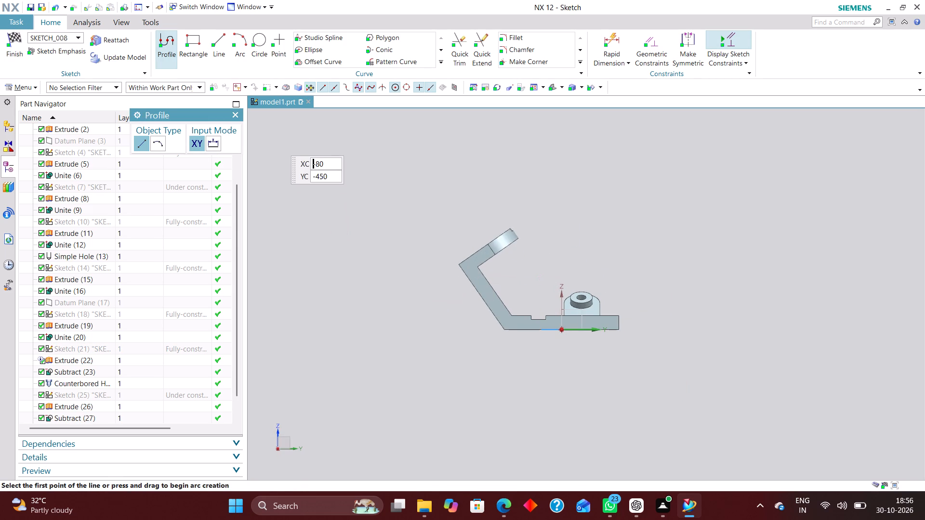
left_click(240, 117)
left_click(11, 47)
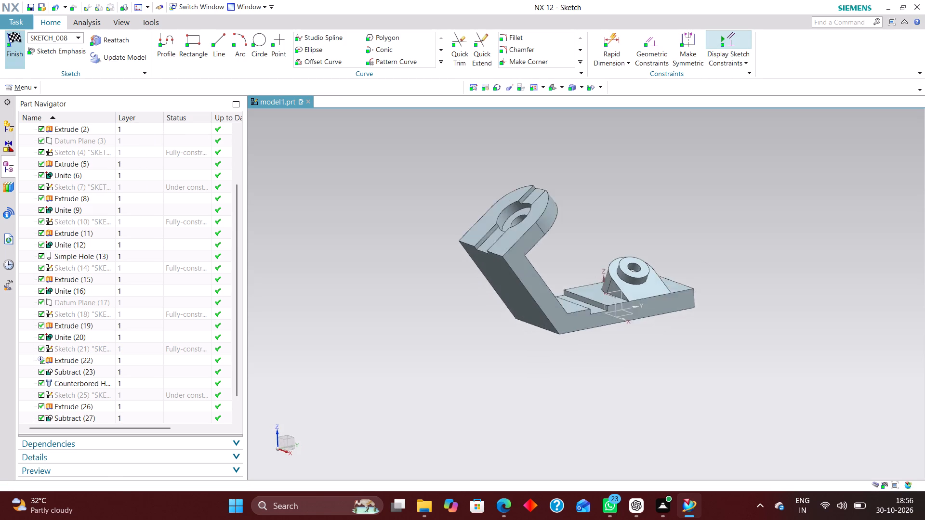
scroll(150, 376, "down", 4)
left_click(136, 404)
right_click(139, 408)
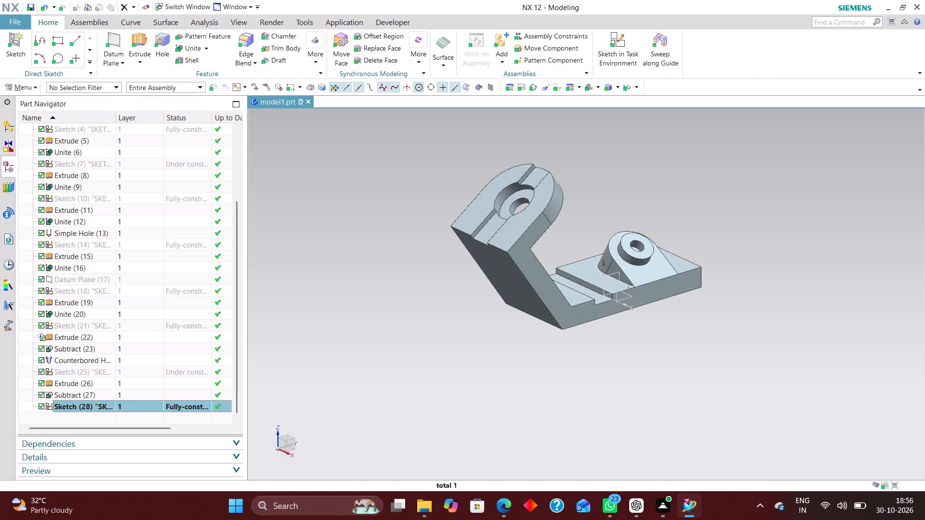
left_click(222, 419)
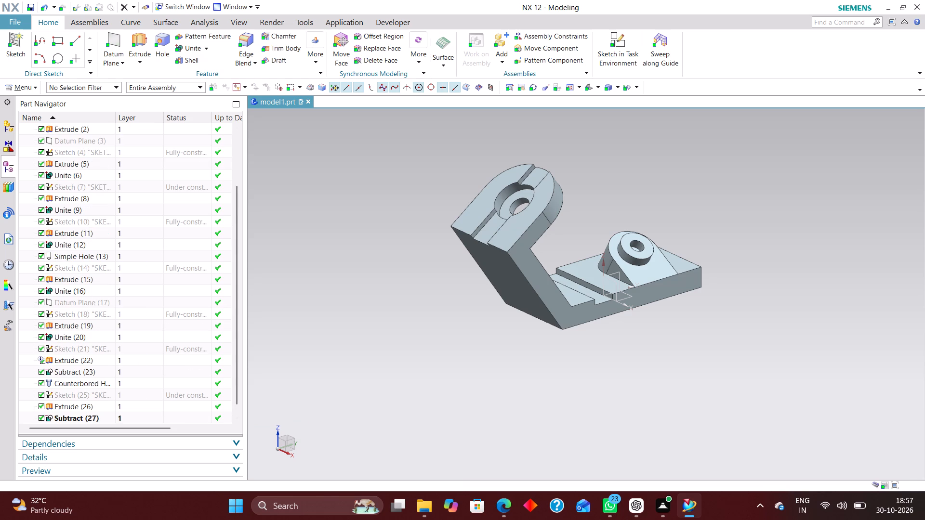
Create a new task-environment sketch on the vertical YZ plane of the datum coordinate system.
left_click(616, 47)
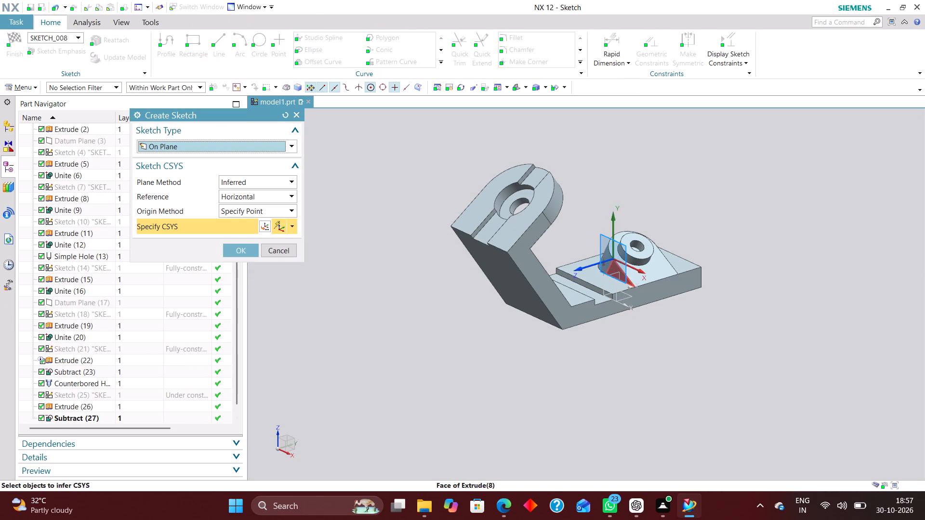
left_click(614, 273)
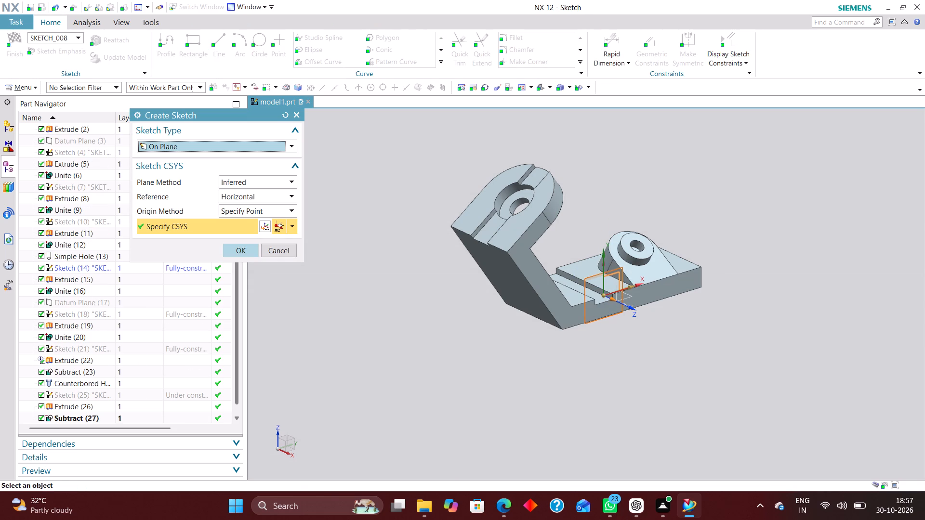
left_click(244, 248)
scroll(584, 302, "down", 3)
scroll(488, 264, "up", 3)
Sketch a right triangle about 88 mm wide and 126 mm high, its hypotenuse along the inclined arm's outer edge, and finish the sketch.
left_click(216, 46)
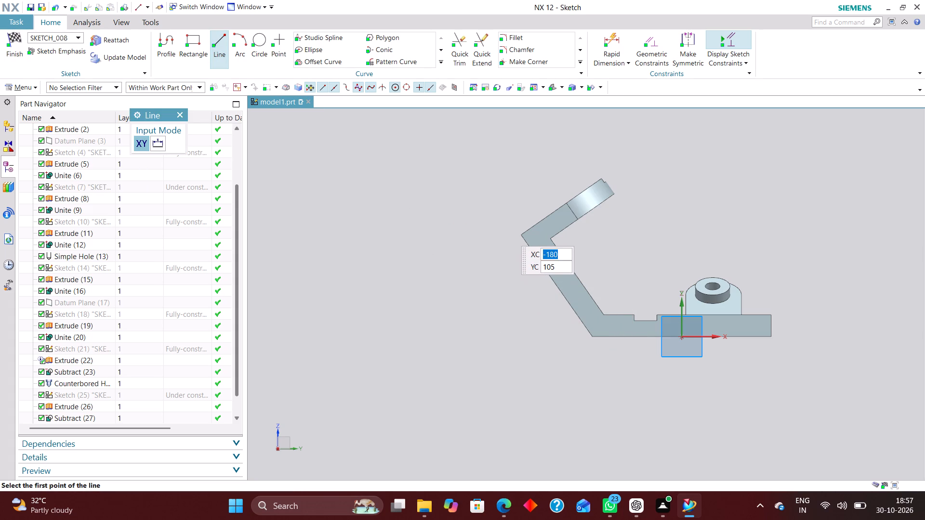
left_click(507, 215)
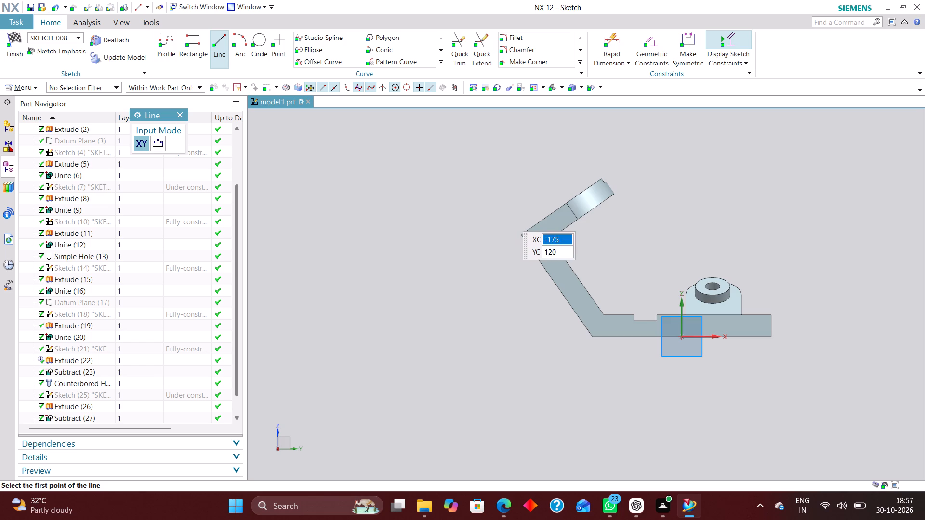
left_click(591, 345)
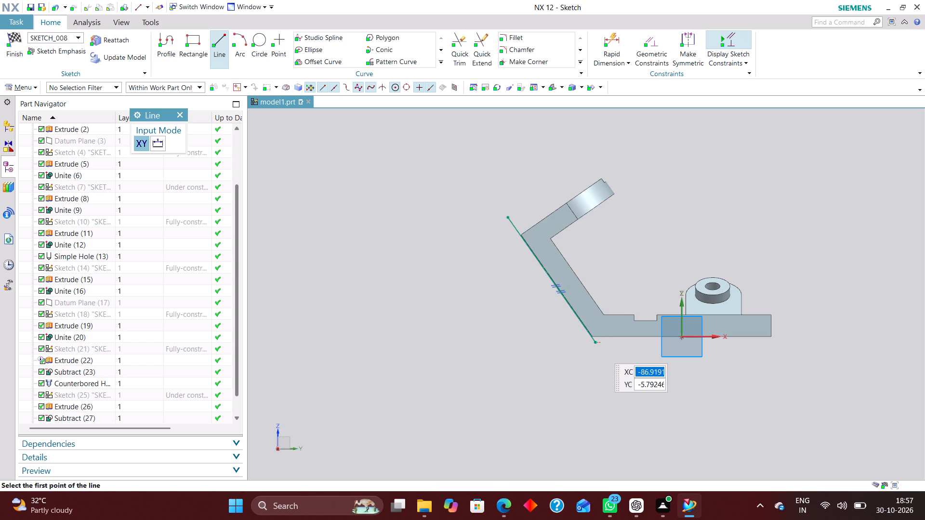
left_click(595, 344)
left_click(513, 338)
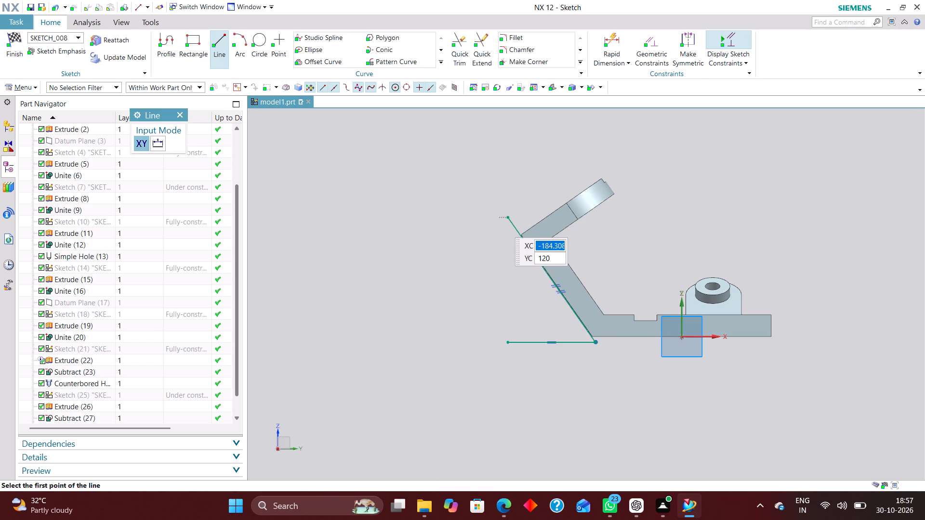
left_click(508, 217)
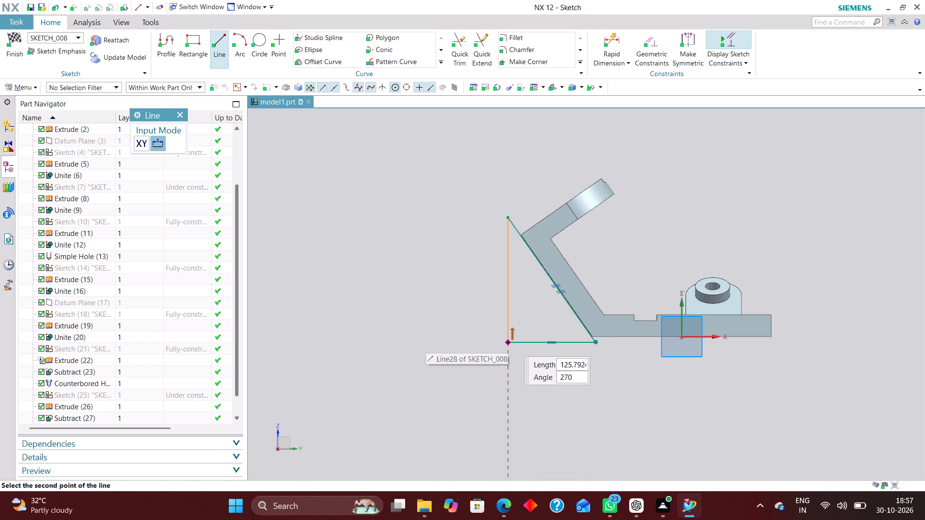
left_click(508, 340)
left_click(10, 38)
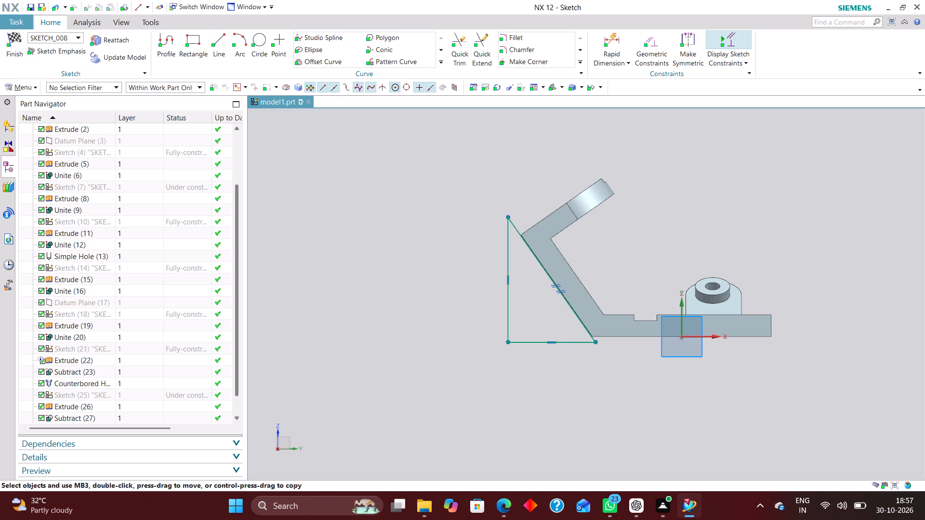
Extrude the triangular profile with a start distance of -73 mm and an end distance of 200 mm.
scroll(470, 286, "up", 2)
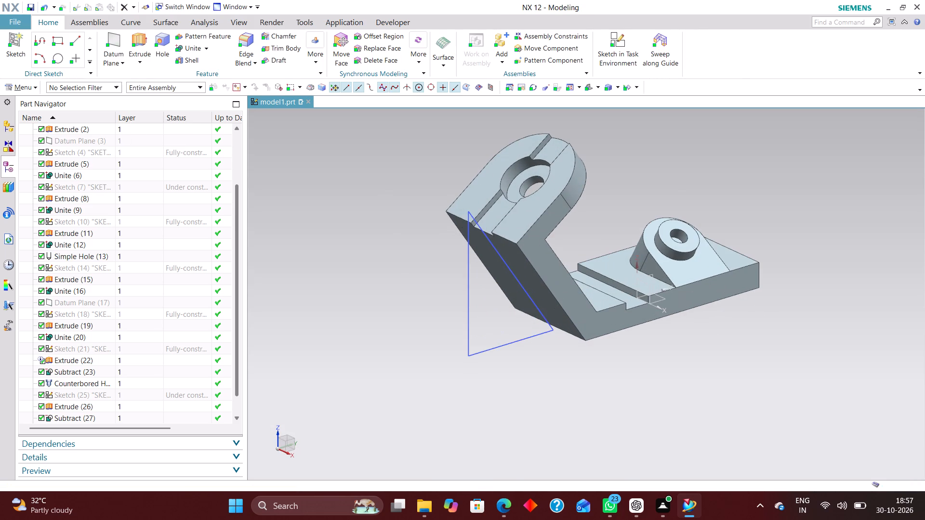
left_click(140, 39)
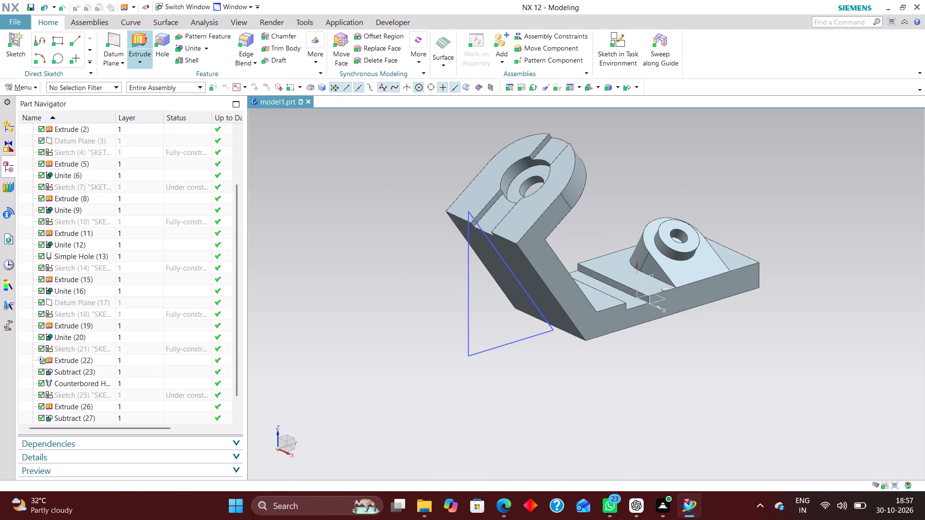
left_click(466, 276)
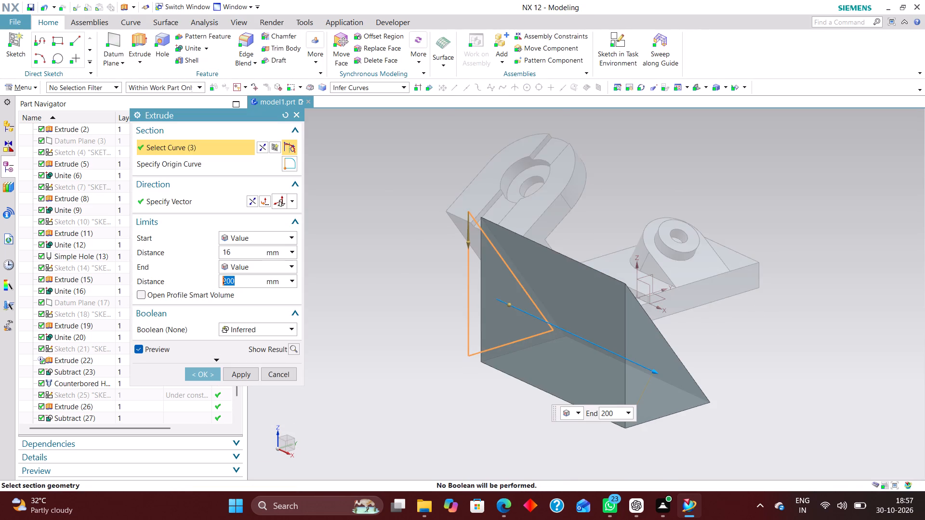
scroll(683, 327, "up", 1)
middle_click_drag(713, 307, 780, 298)
left_click_drag(623, 323, 616, 322)
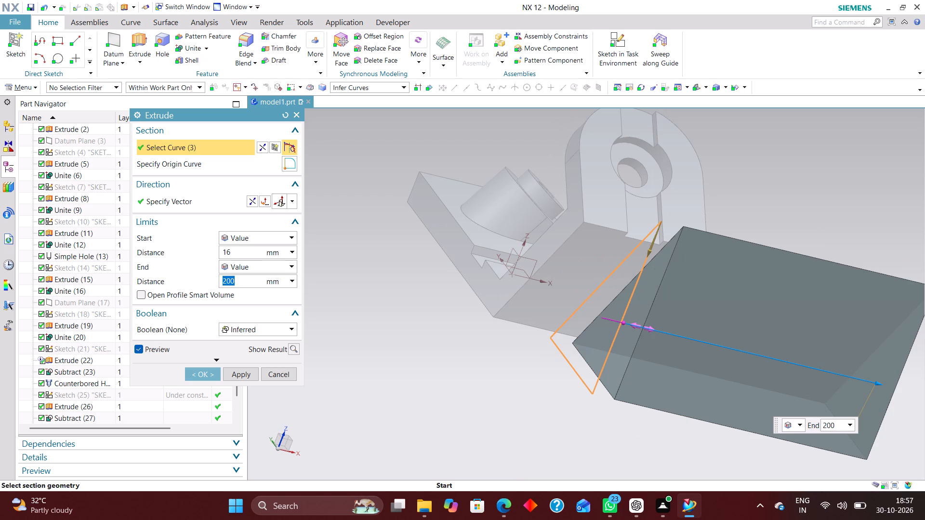
left_click_drag(616, 322, 498, 306)
middle_click_drag(659, 322, 553, 304)
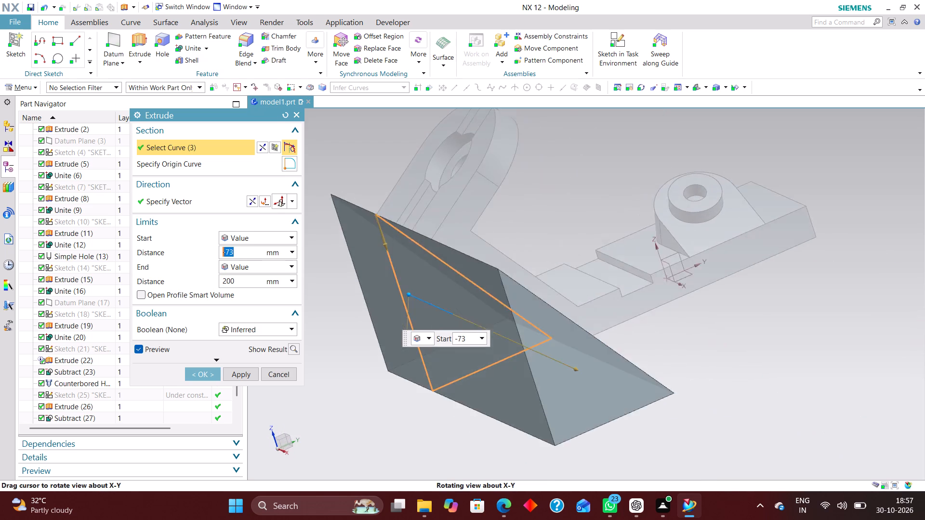
middle_click_drag(553, 304, 563, 316)
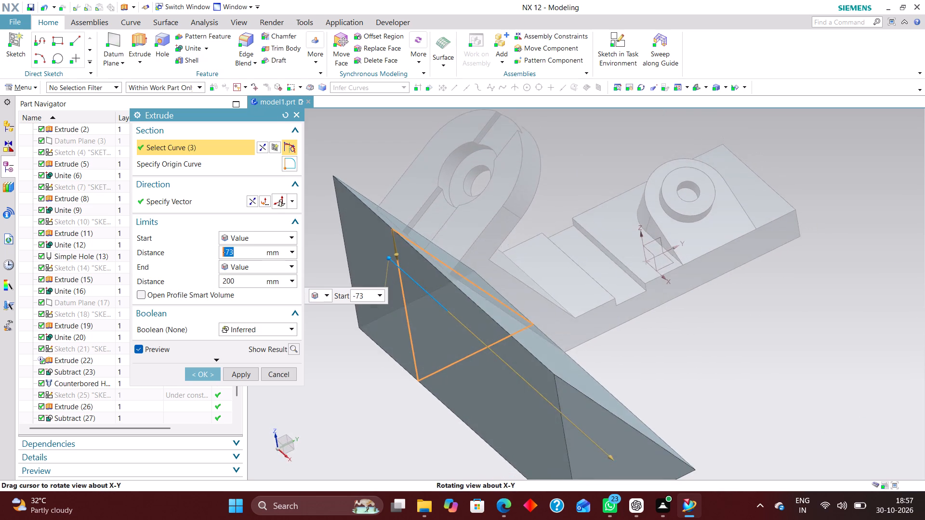
middle_click_drag(563, 316, 556, 308)
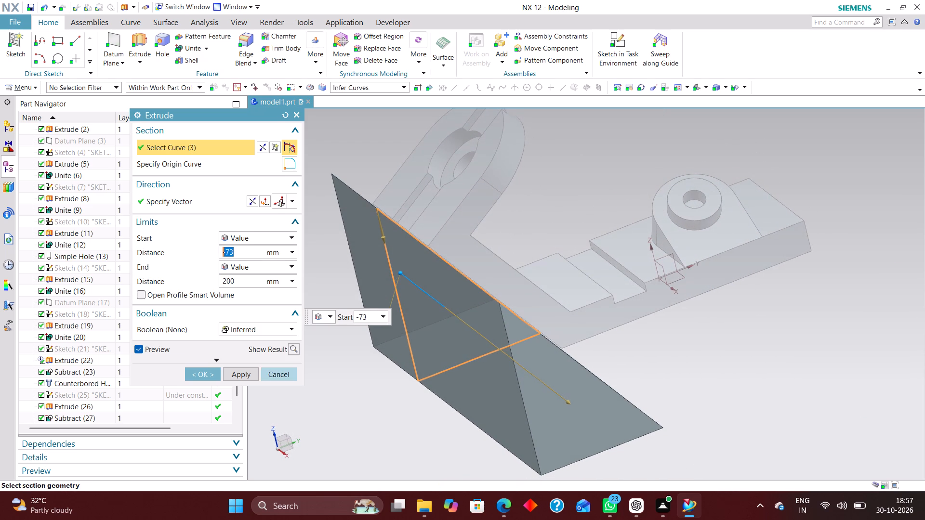
left_click(203, 372)
Edit the triangular extrusion to use a symmetric extent with a distance of 28 mm.
middle_click_drag(533, 329, 522, 342)
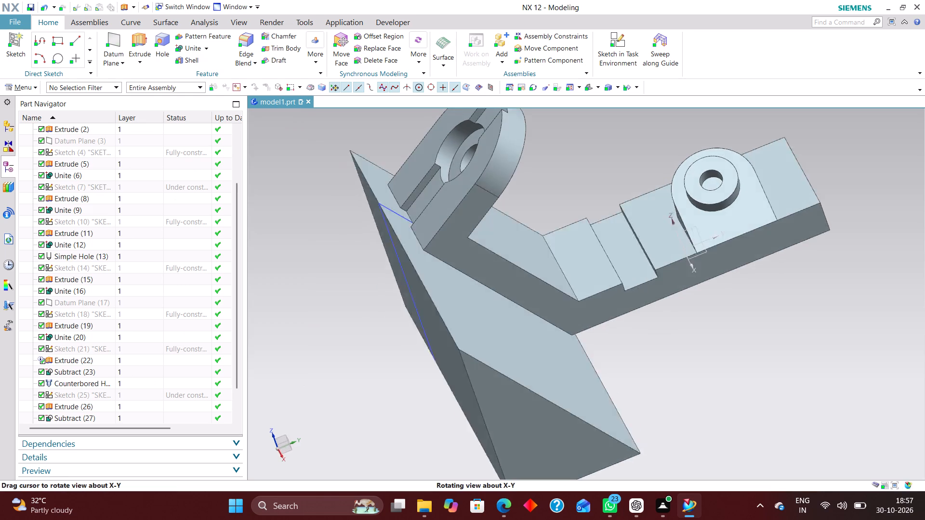
middle_click_drag(522, 342, 536, 340)
double_click(488, 330)
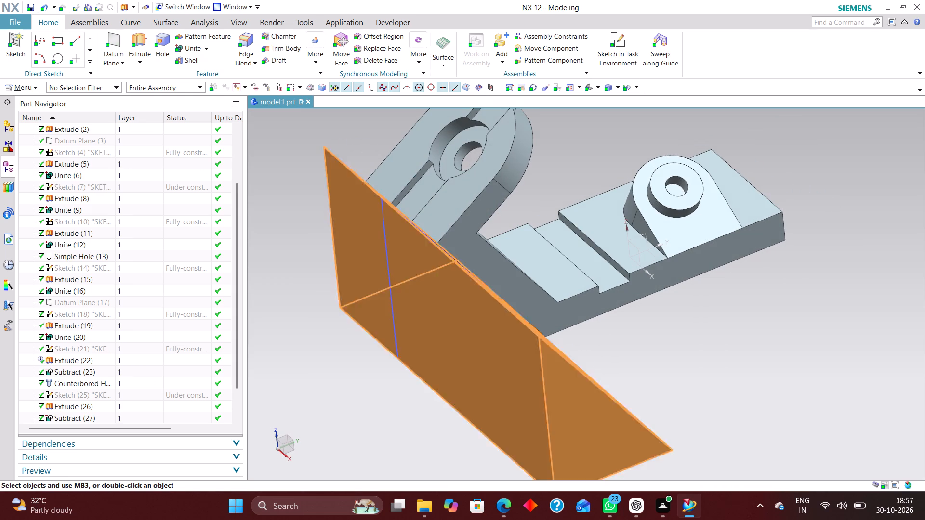
middle_click_drag(621, 364, 663, 323)
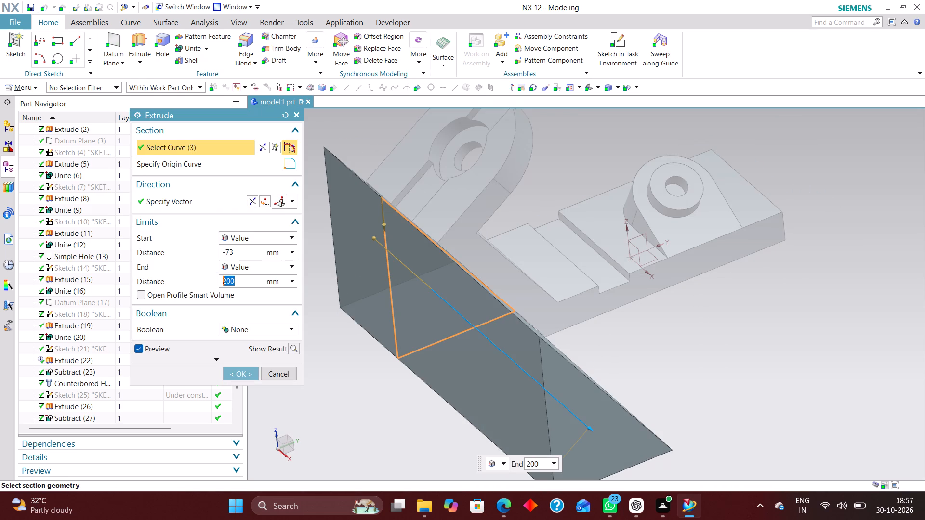
middle_click_drag(663, 323, 707, 340)
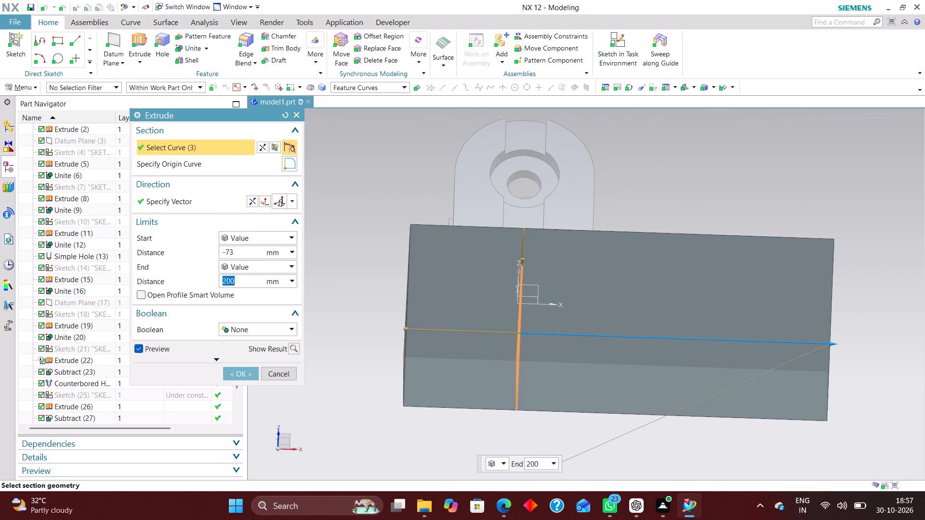
left_click(250, 234)
left_click(257, 263)
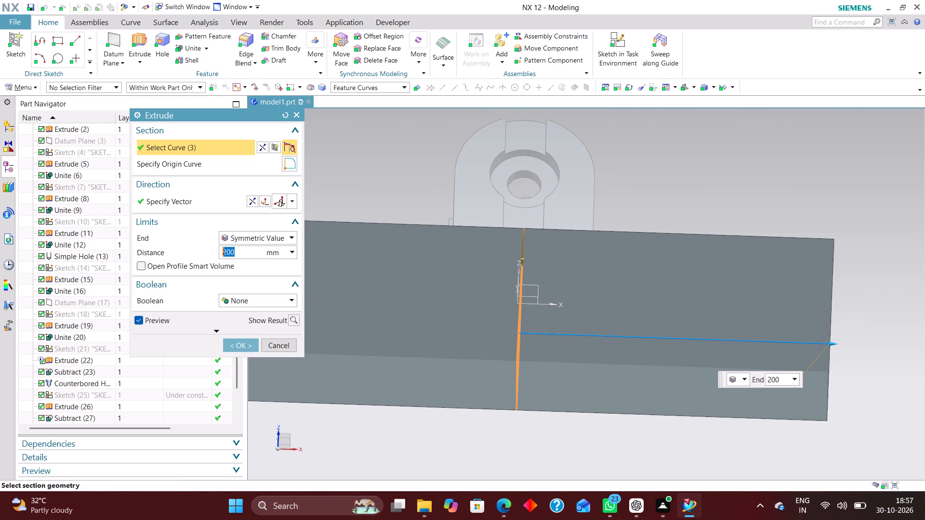
left_click_drag(833, 344, 561, 313)
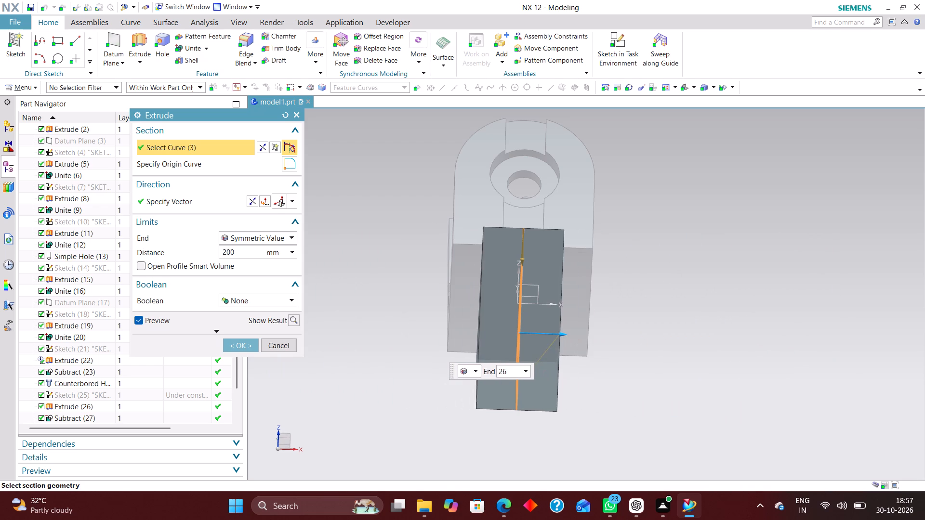
left_click_drag(561, 313, 562, 313)
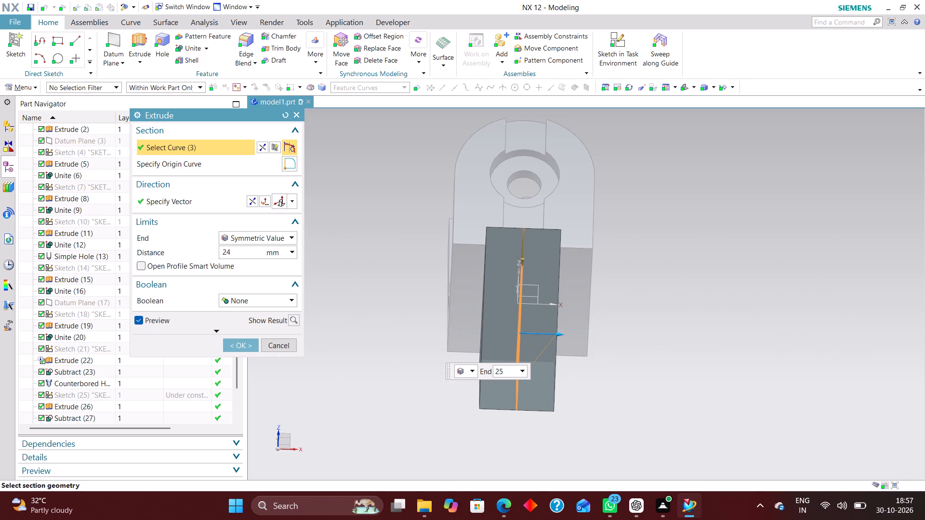
left_click_drag(562, 313, 571, 318)
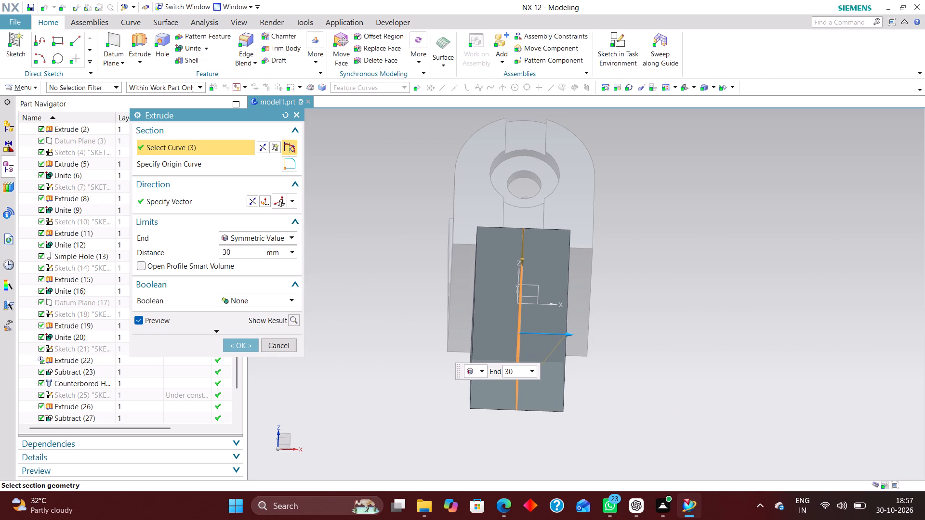
left_click_drag(571, 318, 560, 311)
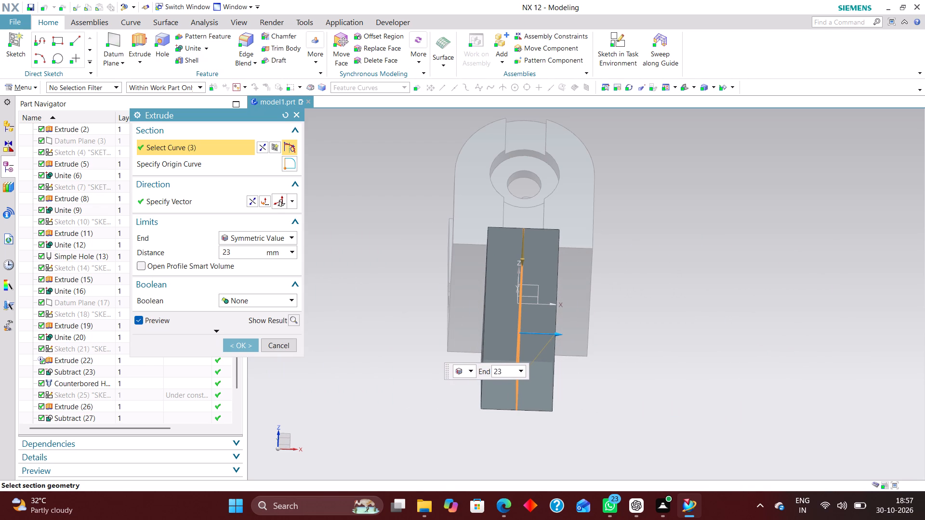
left_click_drag(560, 311, 560, 312)
left_click_drag(560, 312, 561, 312)
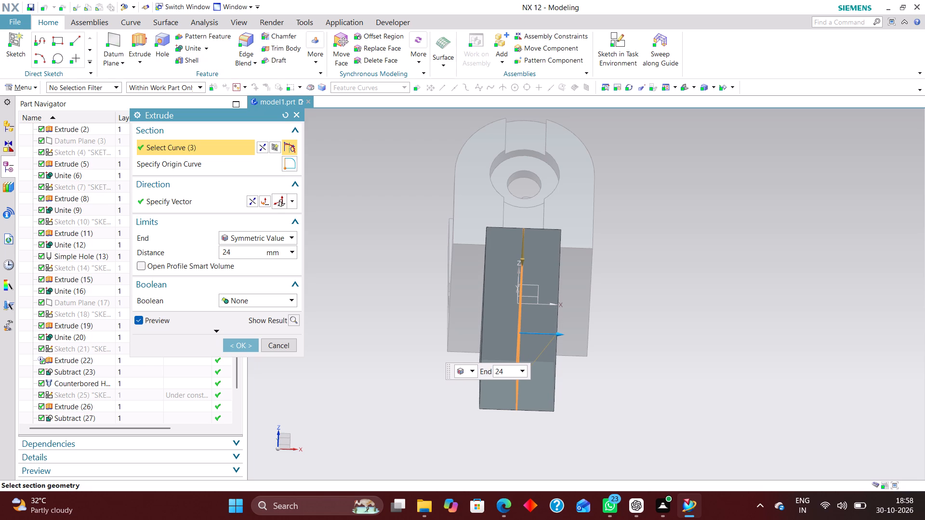
left_click_drag(561, 312, 563, 314)
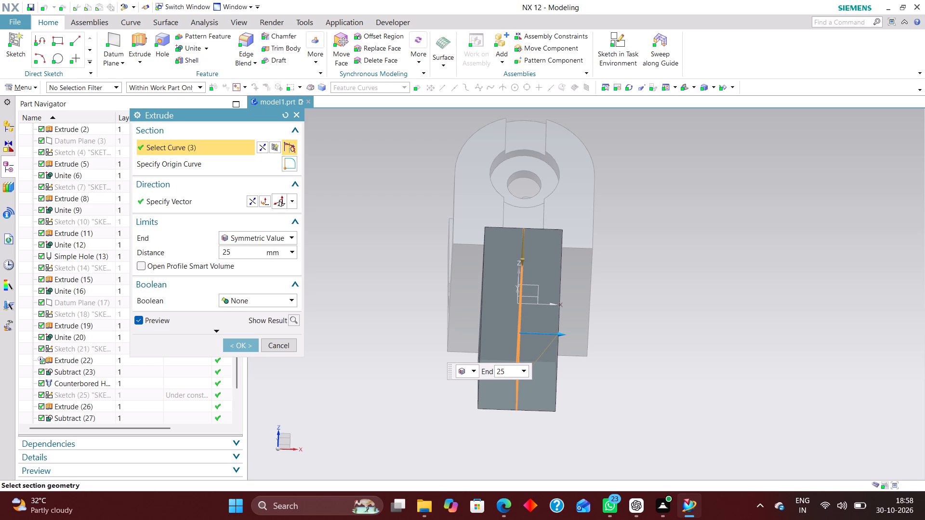
left_click_drag(563, 314, 563, 318)
left_click_drag(563, 318, 566, 318)
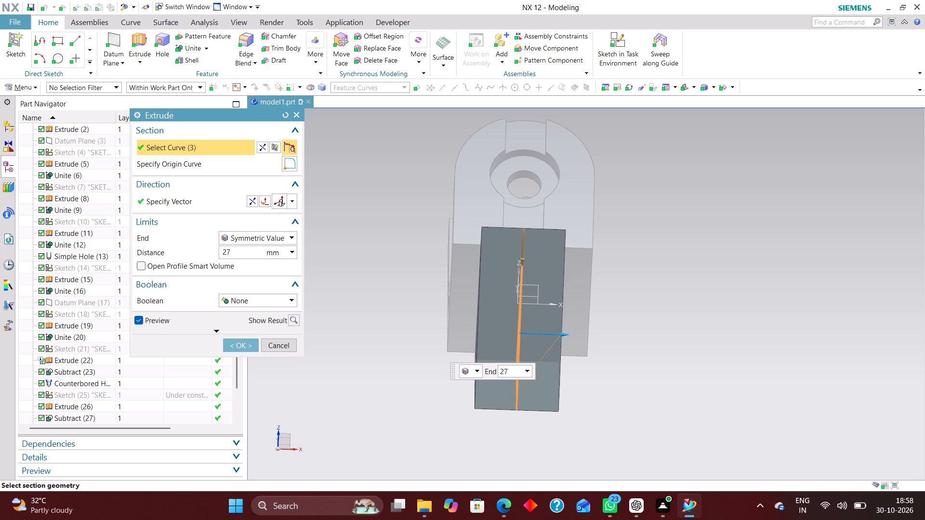
left_click_drag(566, 318, 568, 318)
left_click(236, 348)
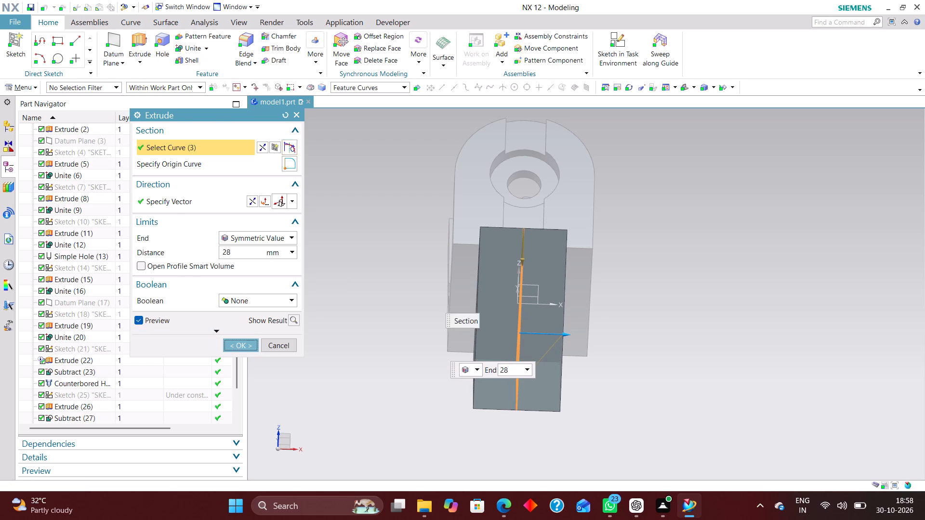
Reopen the triangle sketch, move the hypotenuse slightly inside the inclined arm's outer edge, and finish the sketch.
middle_click_drag(648, 358, 595, 362)
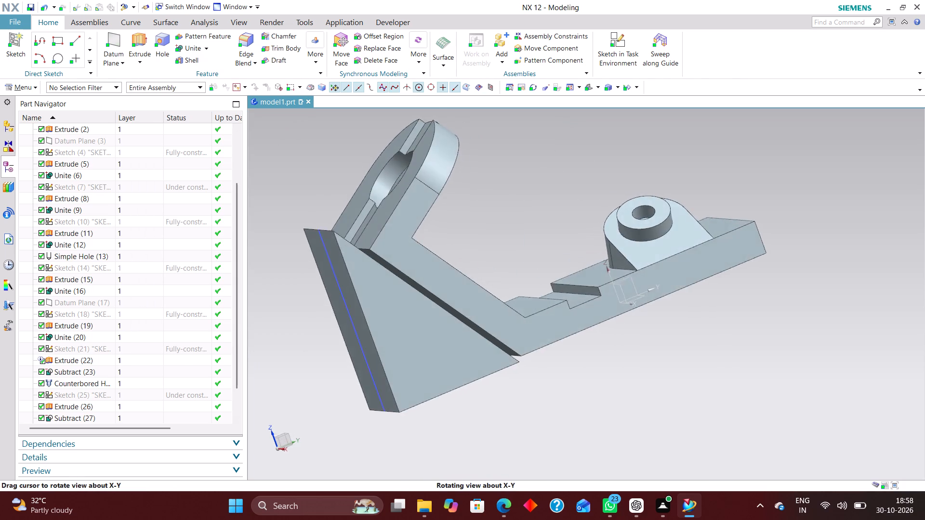
middle_click_drag(595, 362, 586, 366)
right_click_drag(637, 364, 487, 373)
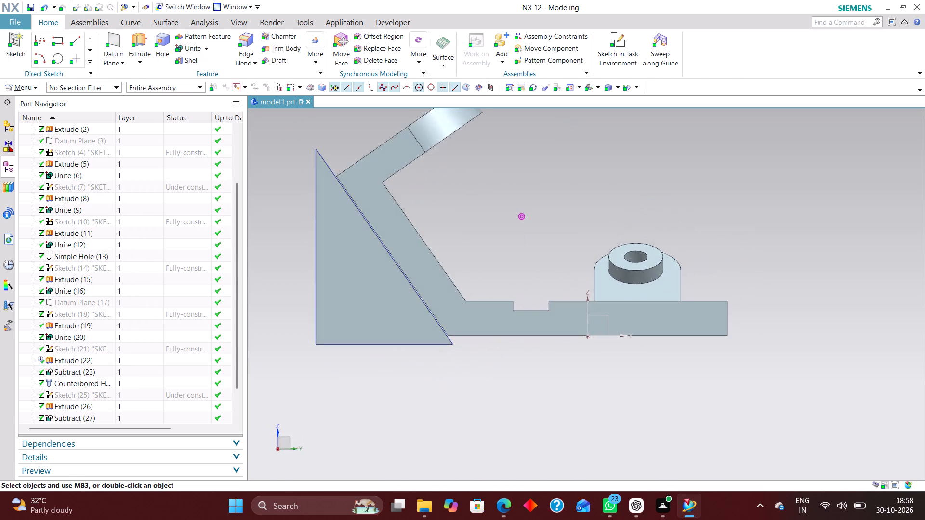
scroll(363, 251, "up", 4)
scroll(134, 361, "down", 5)
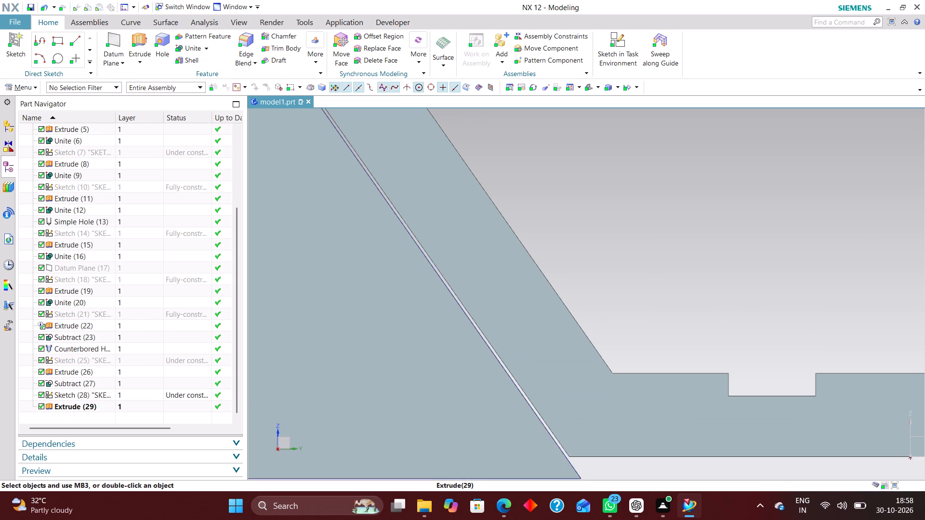
left_click(148, 394)
right_click(148, 394)
left_click(207, 145)
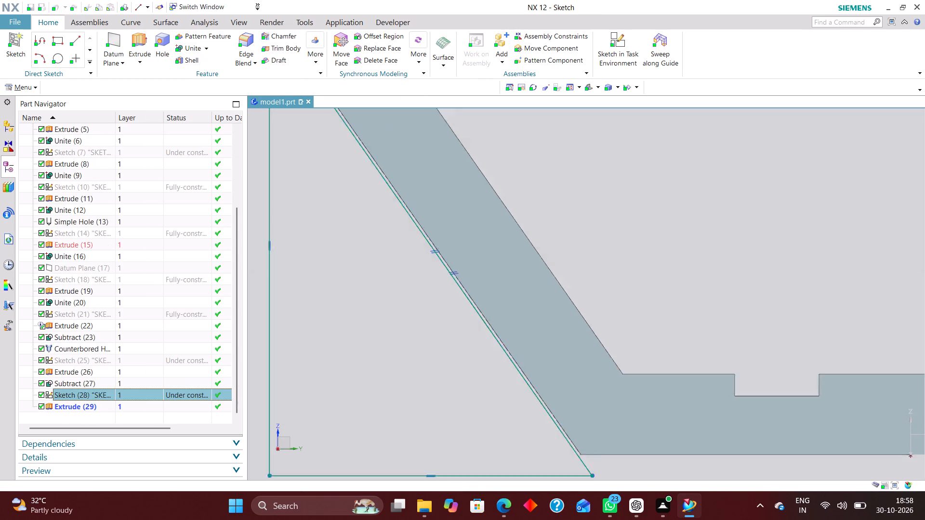
scroll(616, 324, "up", 3)
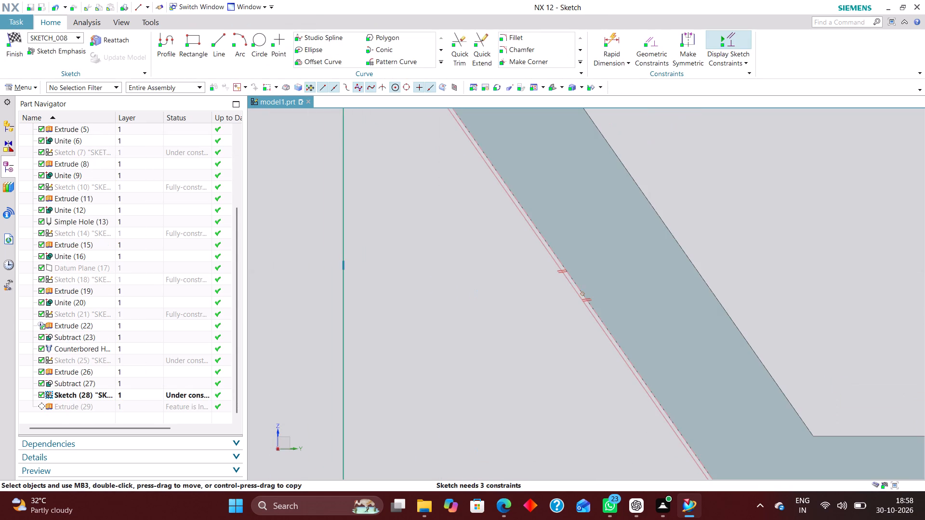
right_click_drag(592, 299, 483, 308)
left_click_drag(573, 295, 580, 287)
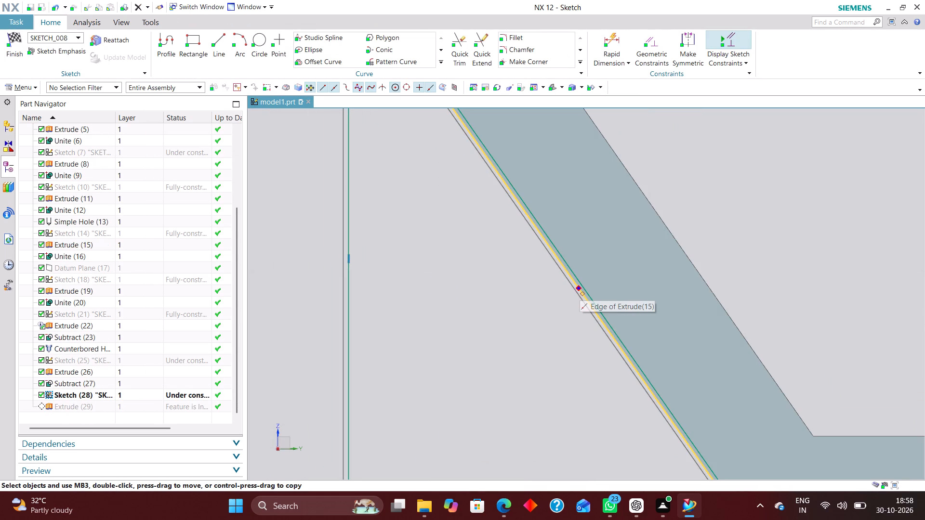
left_click_drag(580, 287, 579, 286)
scroll(482, 306, "down", 5)
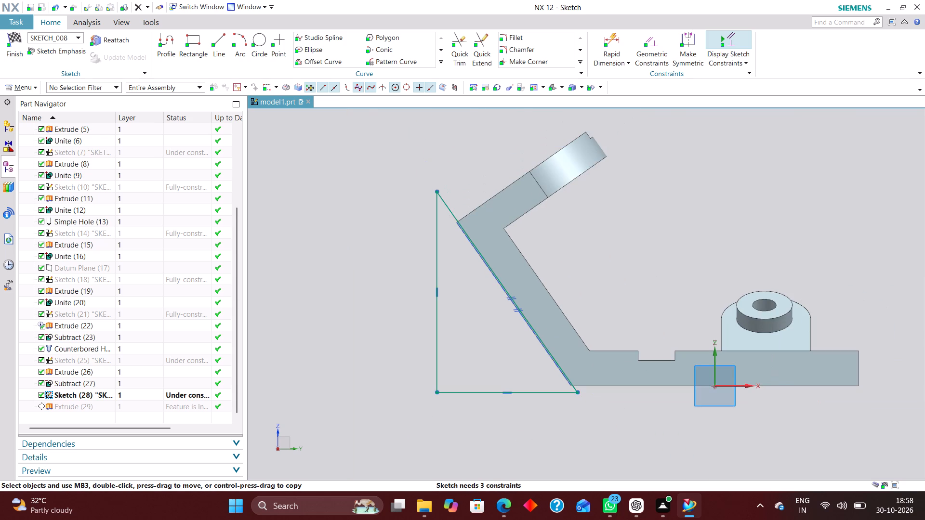
scroll(471, 318, "up", 1)
middle_click_drag(480, 325, 510, 332)
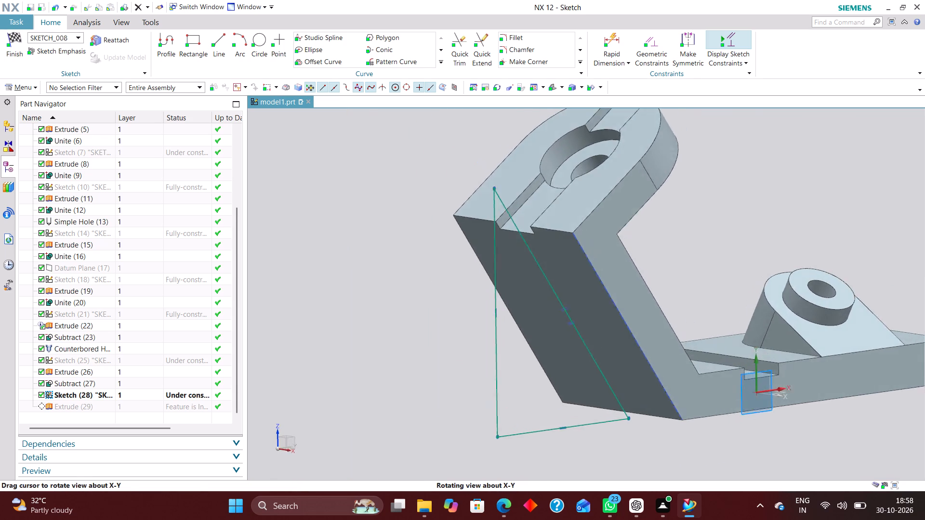
middle_click_drag(510, 332, 498, 332)
right_click_drag(661, 260, 571, 295)
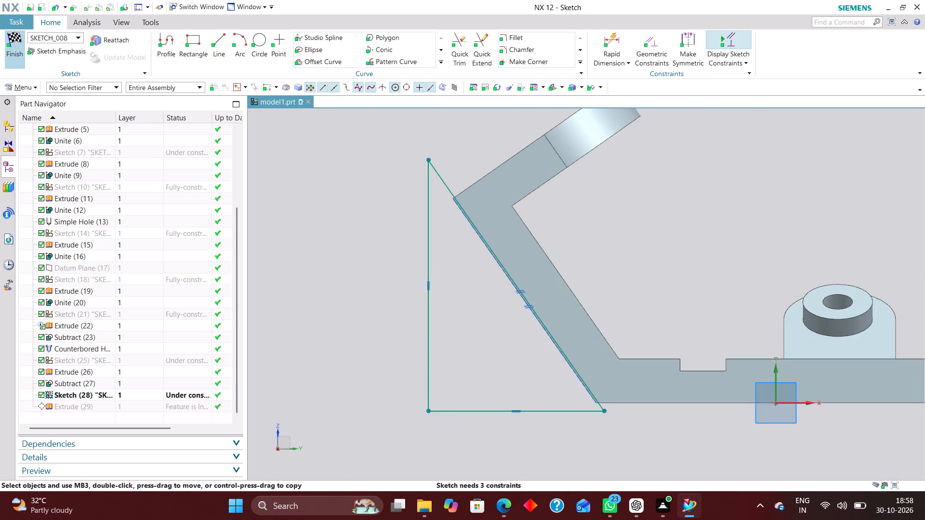
left_click(13, 46)
Subtract the triangular extrusion from the bracket body.
scroll(611, 256, "down", 4)
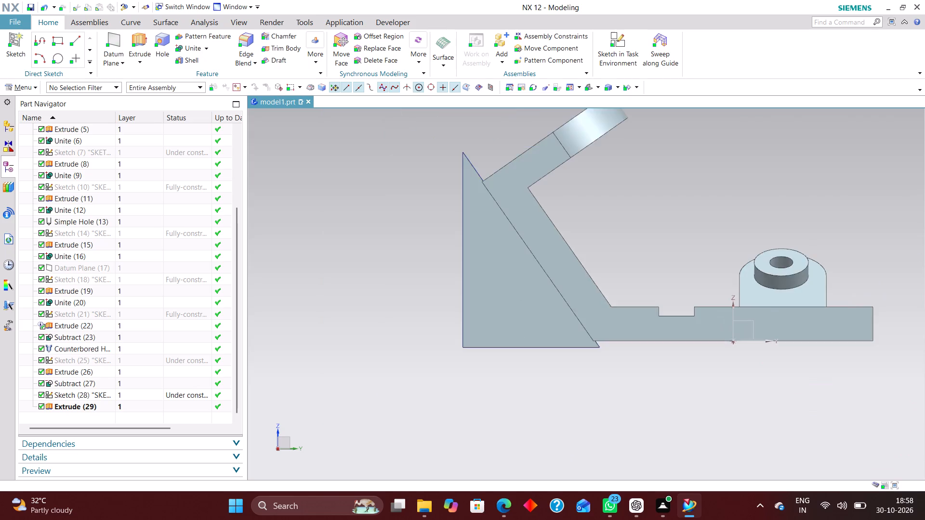
middle_click_drag(624, 245, 658, 296)
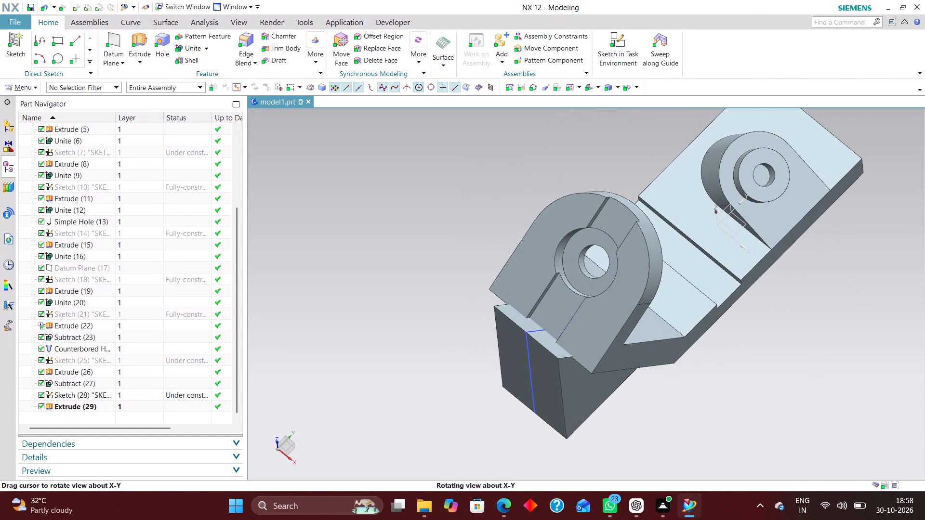
middle_click_drag(658, 296, 639, 230)
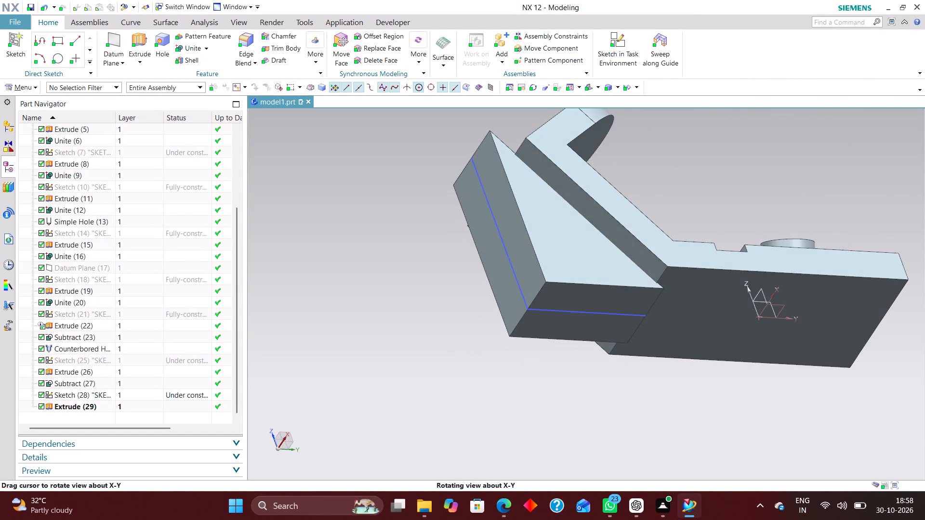
middle_click_drag(639, 230, 636, 246)
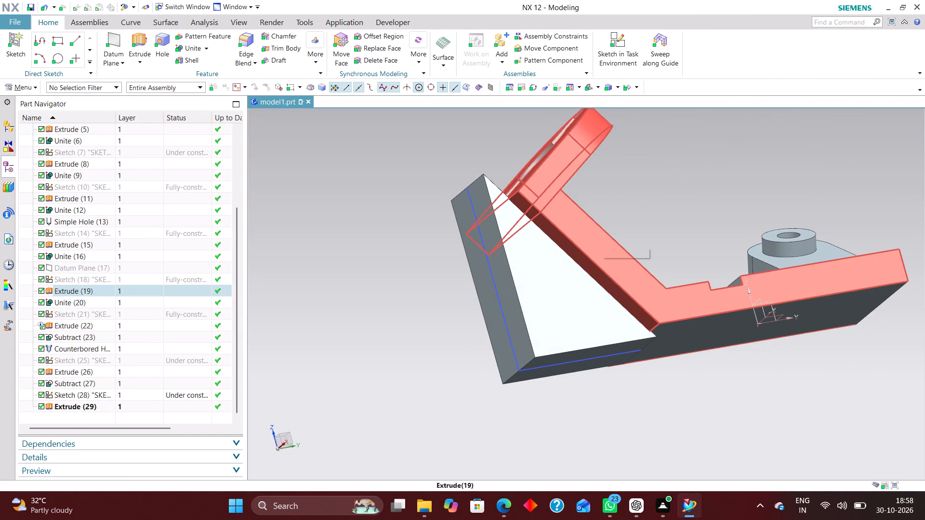
left_click(206, 47)
left_click(208, 70)
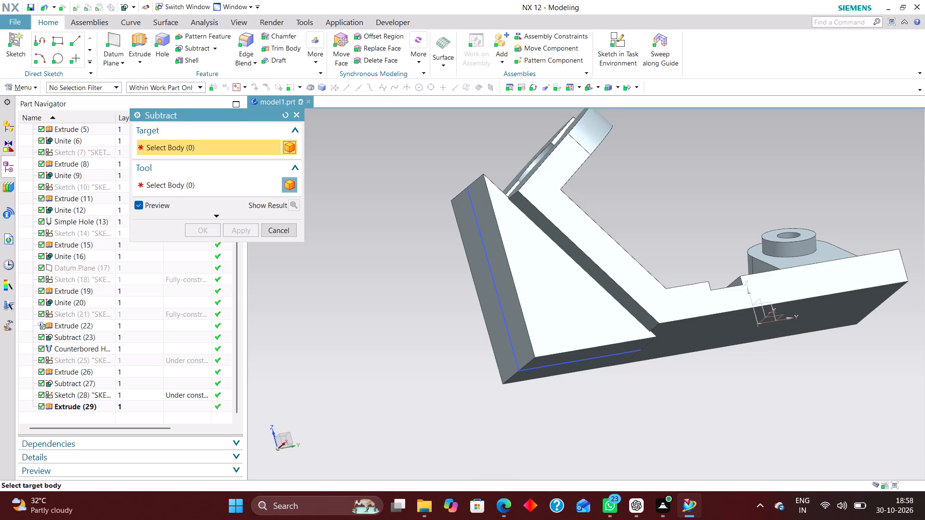
left_click(555, 153)
left_click(500, 231)
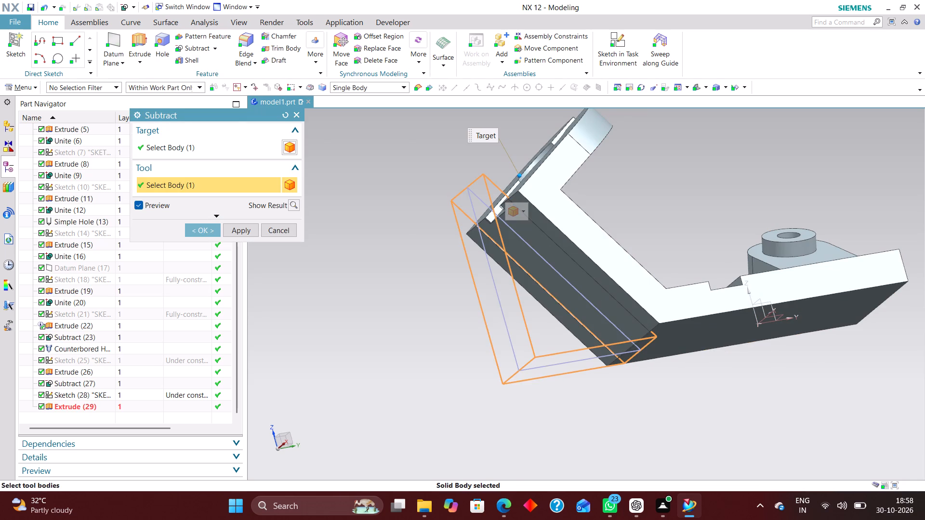
middle_click_drag(499, 303, 534, 291)
middle_click_drag(529, 308, 530, 314)
middle_click_drag(529, 315, 529, 331)
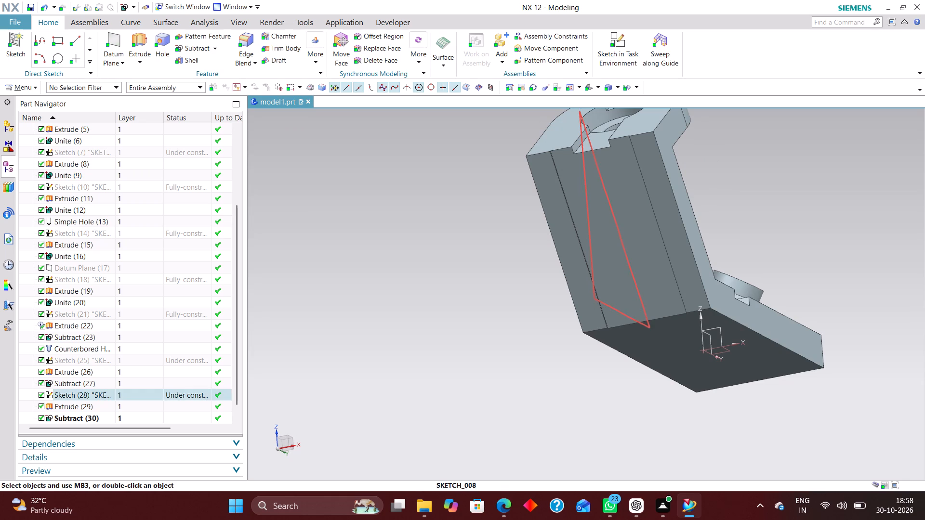
Examine the shallow cut on the inclined arm's outer face from the side and at an angle.
right_click_drag(592, 273, 585, 344)
middle_click_drag(746, 235, 714, 257)
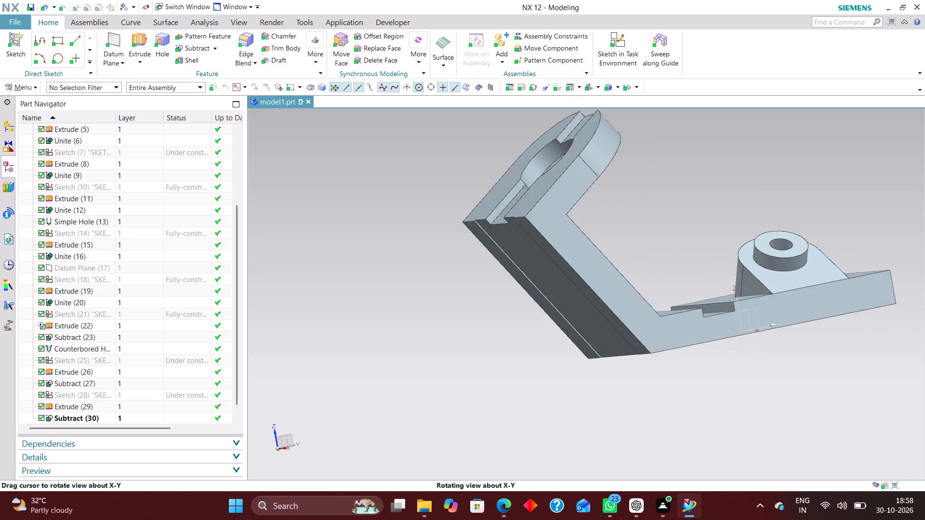
middle_click_drag(714, 257, 710, 261)
right_click_drag(710, 174, 582, 212)
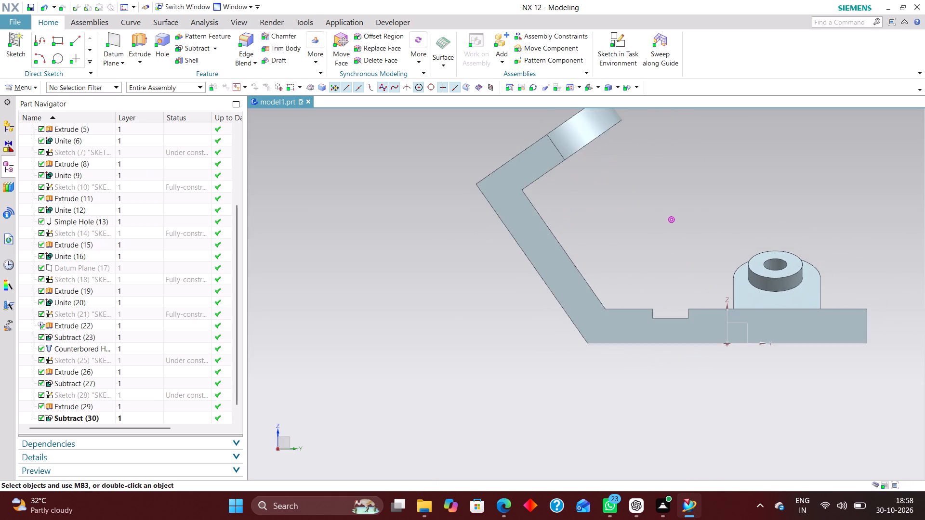
scroll(557, 220, "up", 1)
middle_click_drag(568, 226, 594, 224)
scroll(545, 236, "up", 4)
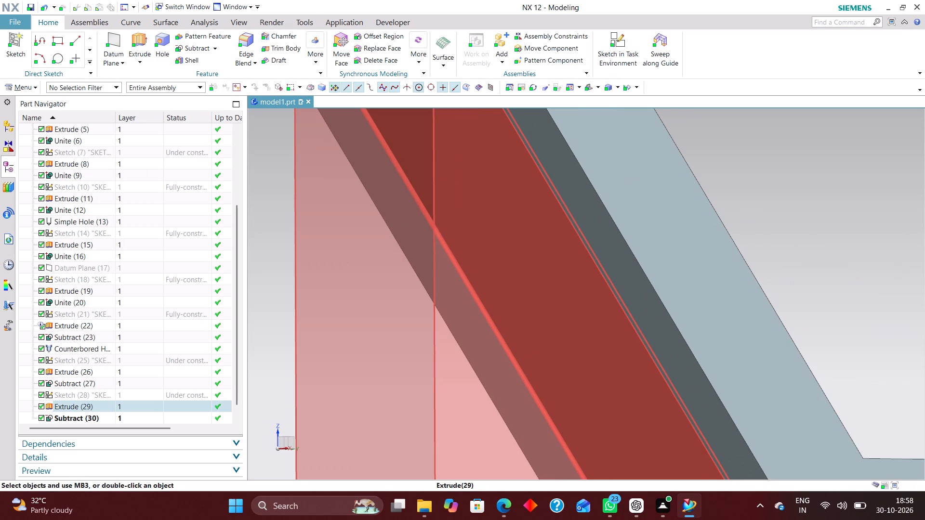
scroll(479, 241, "down", 5)
middle_click_drag(605, 235, 579, 245)
right_click_drag(599, 221, 542, 261)
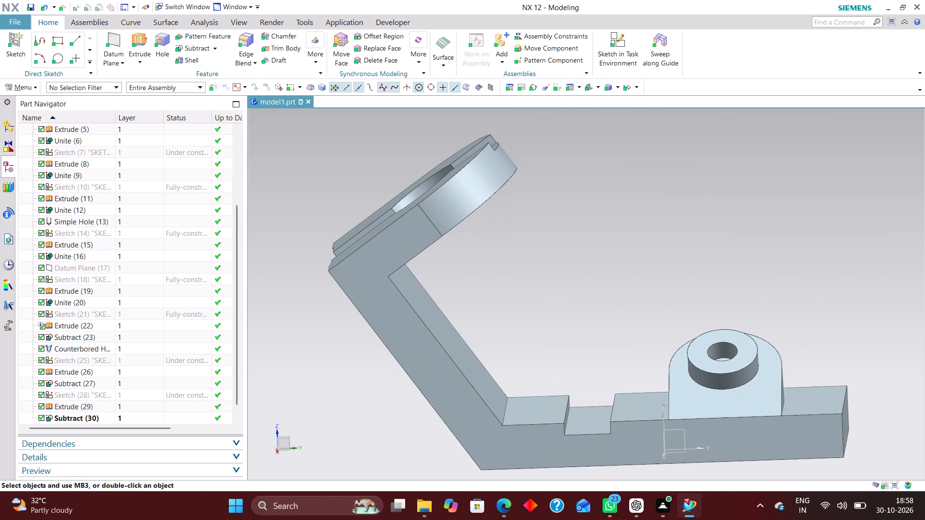
Reopen the triangle sketch of the inclined arm's outer-face cut for editing with rollback.
scroll(194, 367, "down", 4)
left_click(134, 405)
right_click(141, 405)
left_click(101, 382)
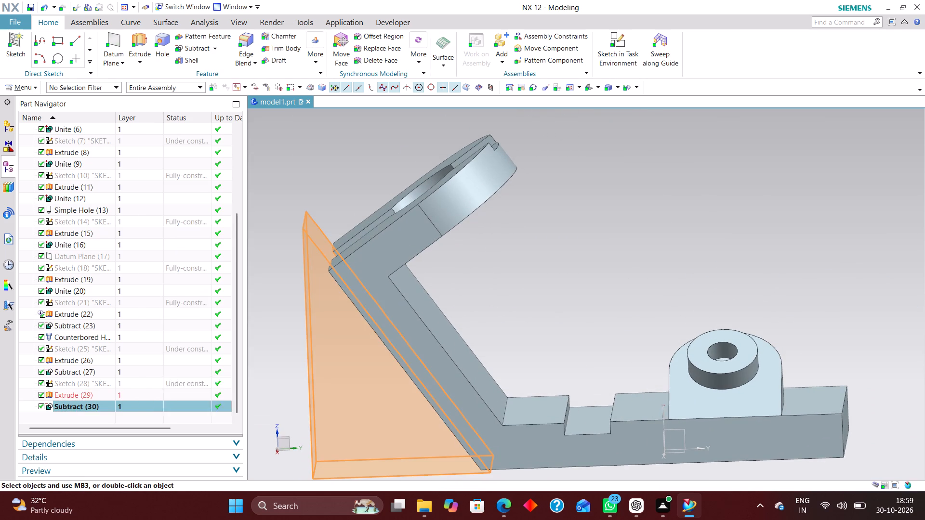
right_click(104, 382)
left_click(167, 125)
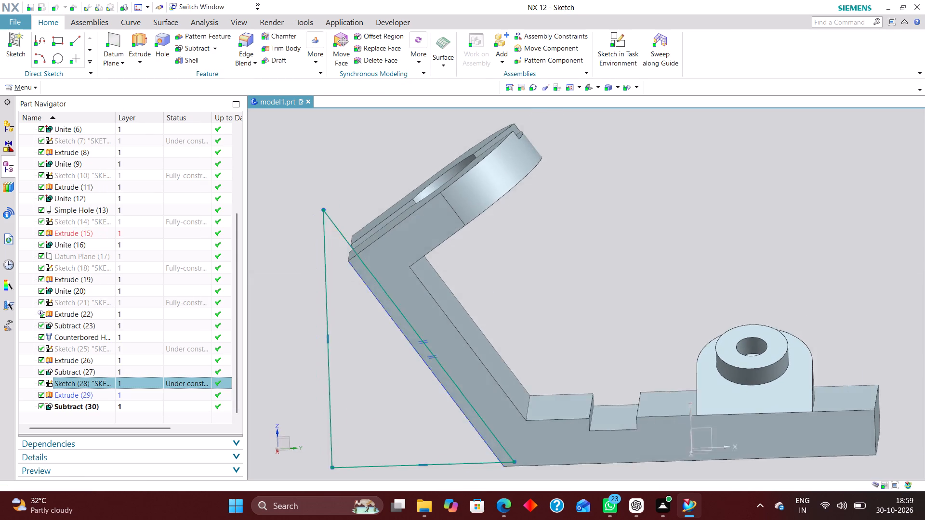
scroll(542, 364, "down", 3)
scroll(615, 377, "up", 5)
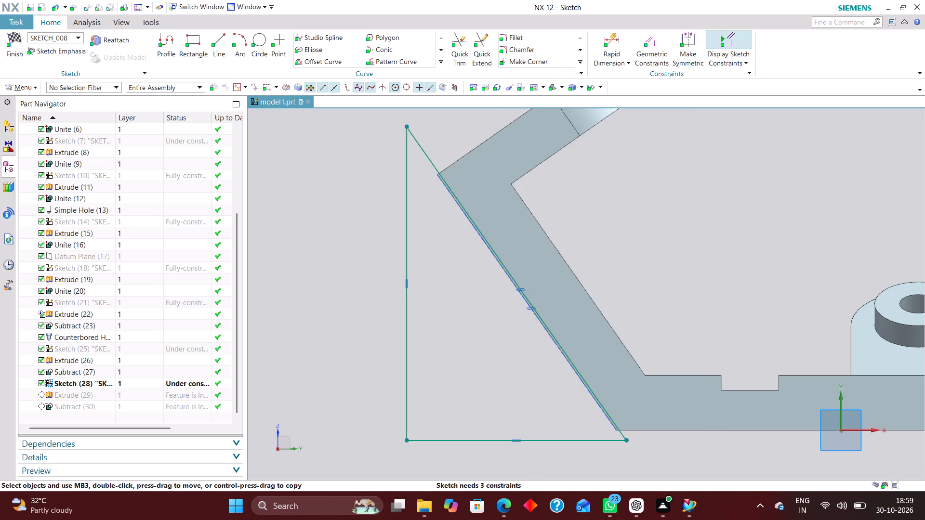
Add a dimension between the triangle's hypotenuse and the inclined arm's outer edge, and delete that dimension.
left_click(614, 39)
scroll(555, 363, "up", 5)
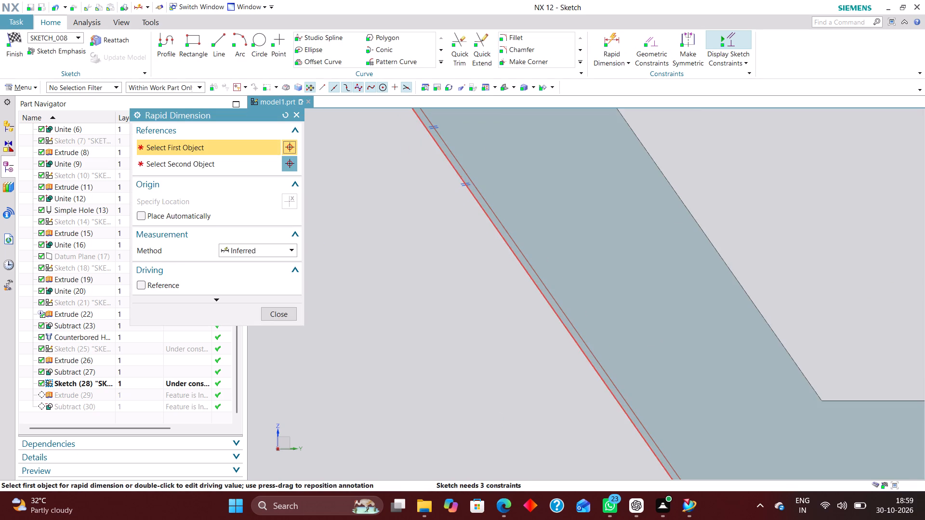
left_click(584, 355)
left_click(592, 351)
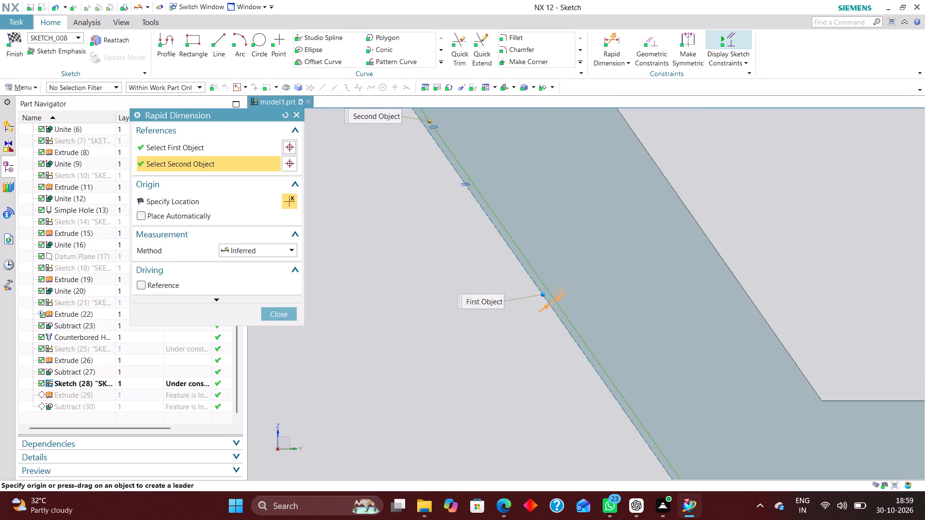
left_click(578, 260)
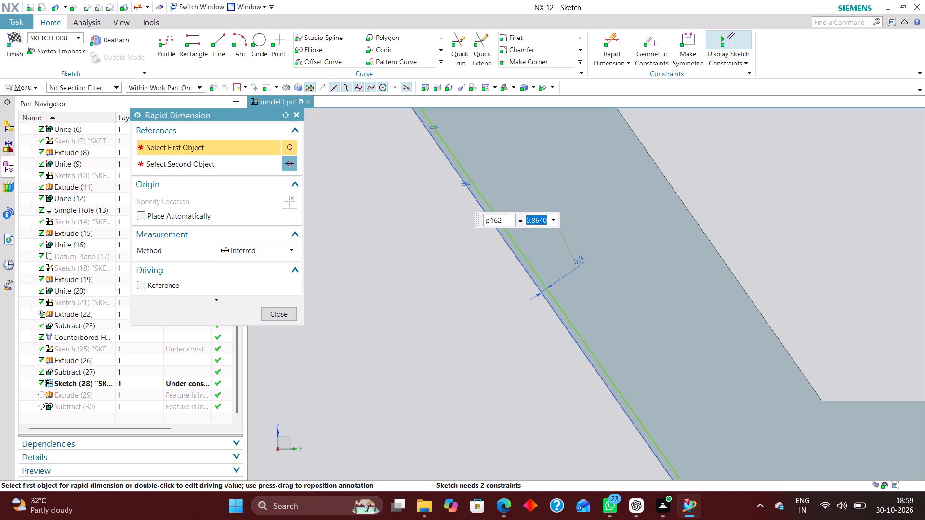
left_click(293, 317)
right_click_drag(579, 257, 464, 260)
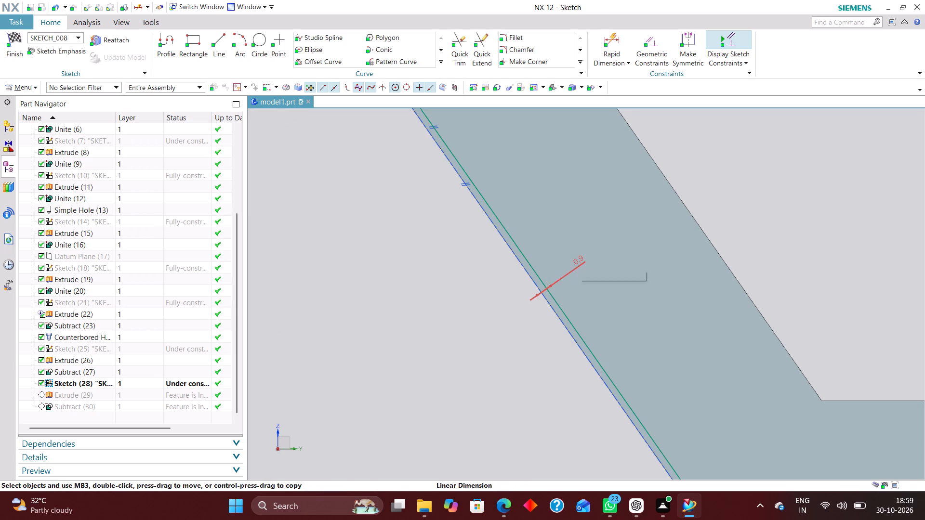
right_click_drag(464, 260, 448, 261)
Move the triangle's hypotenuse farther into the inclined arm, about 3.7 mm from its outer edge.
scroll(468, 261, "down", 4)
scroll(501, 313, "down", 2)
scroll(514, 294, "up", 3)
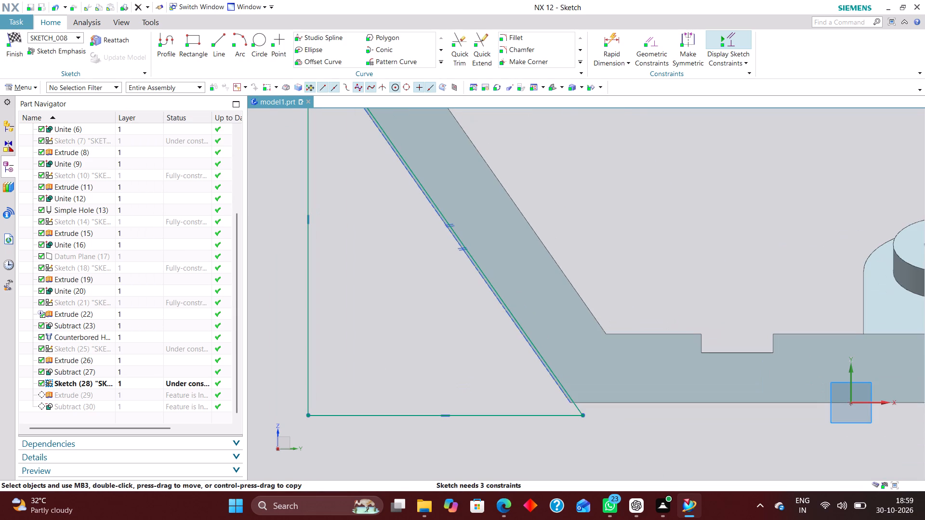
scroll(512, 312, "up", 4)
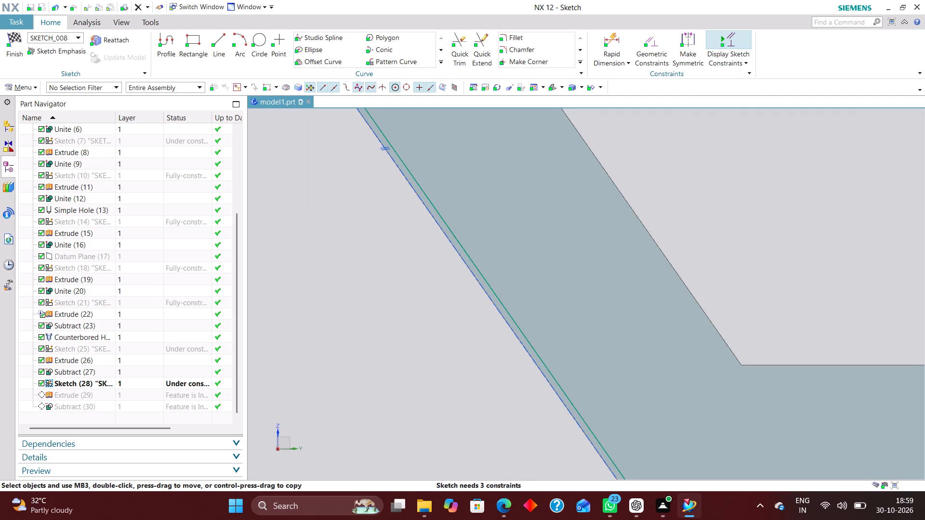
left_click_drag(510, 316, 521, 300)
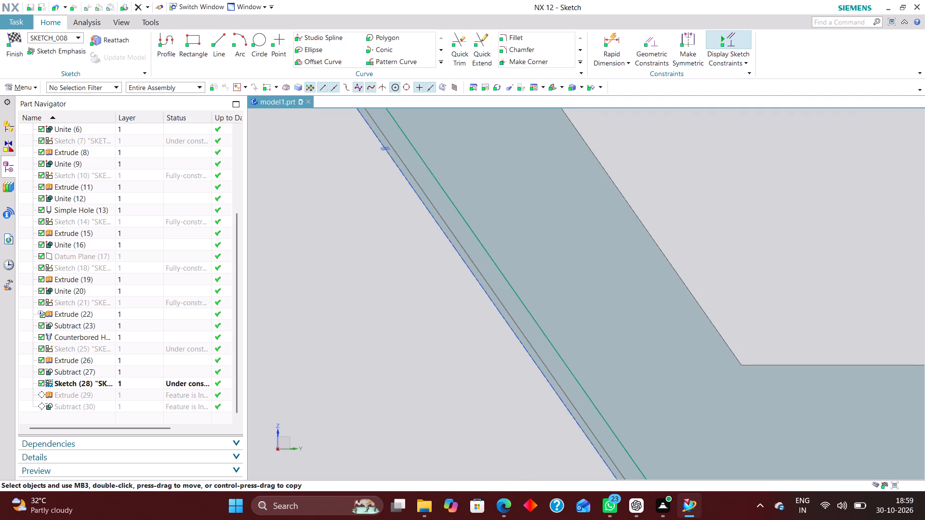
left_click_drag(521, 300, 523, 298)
Add a perpendicular dimension of 5 mm between the inclined arm's outer edge and the triangle's hypotenuse.
scroll(515, 267, "down", 5)
scroll(545, 273, "up", 2)
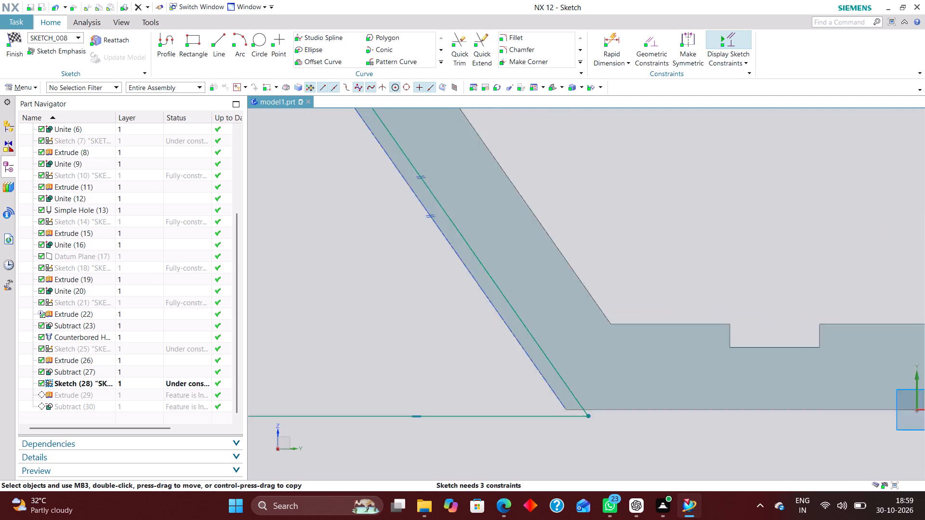
scroll(544, 273, "up", 1)
scroll(551, 372, "down", 3)
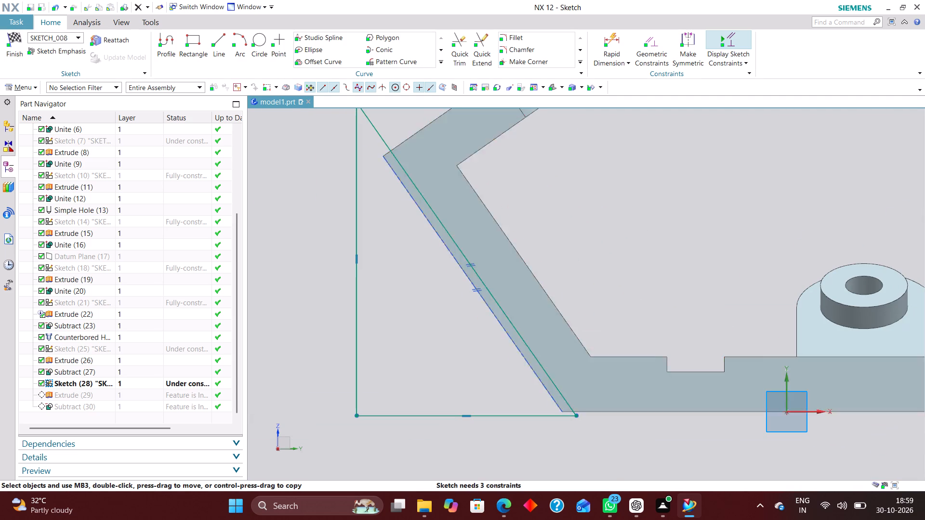
scroll(472, 257, "up", 3)
scroll(505, 339, "down", 3)
left_click(614, 39)
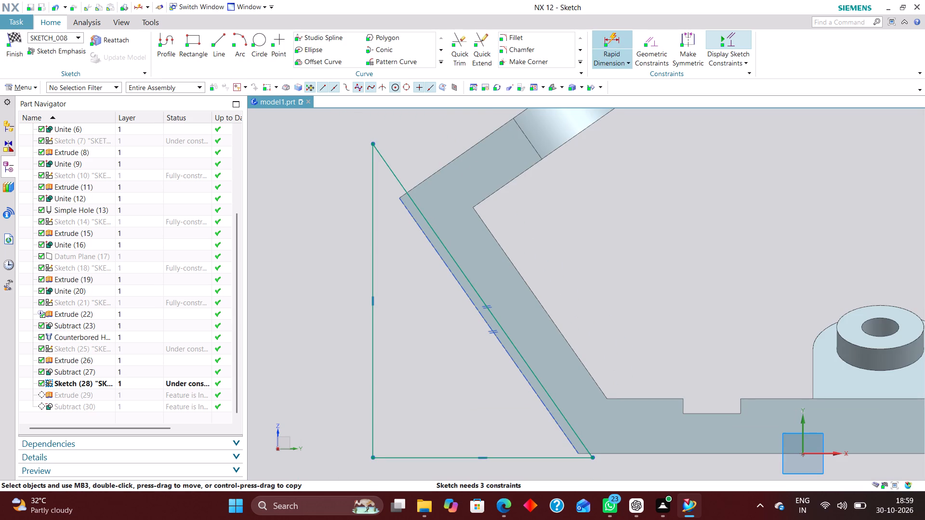
left_click(255, 247)
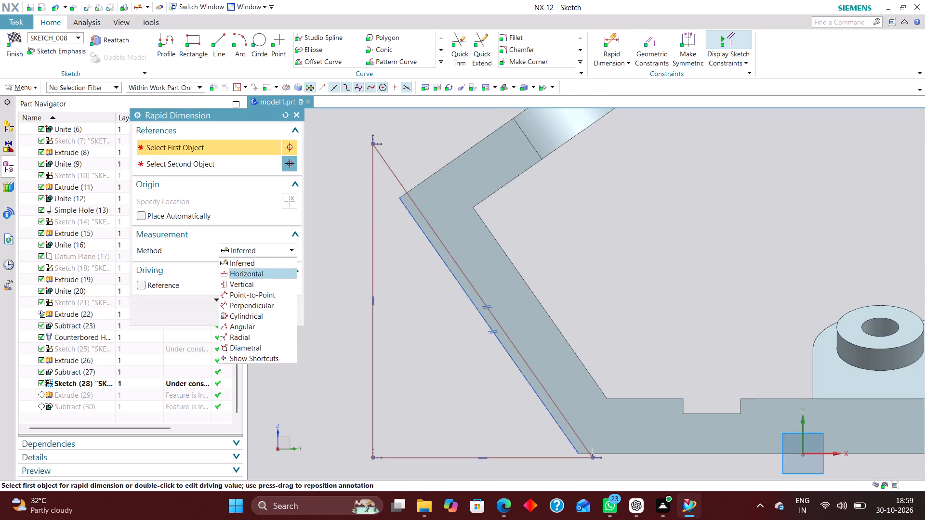
left_click(259, 305)
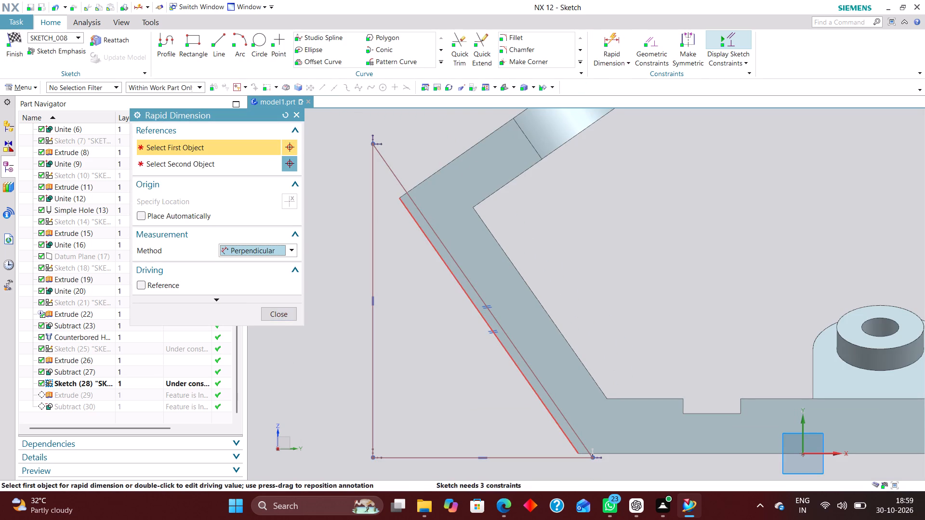
left_click(484, 324)
left_click(499, 320)
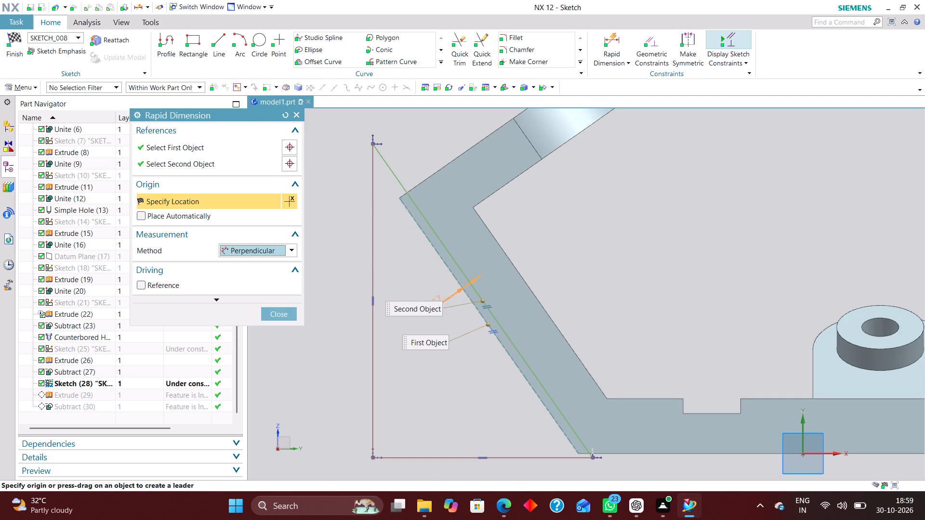
left_click(443, 290)
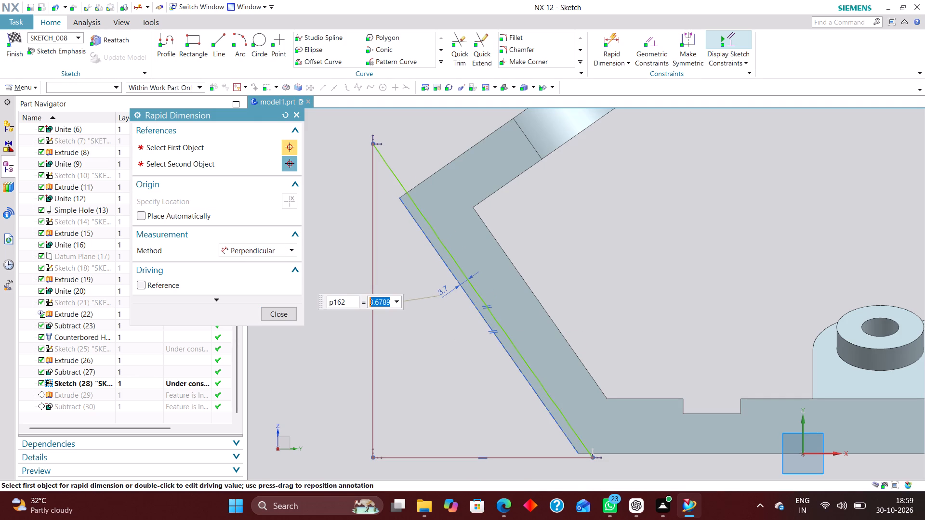
key("5")
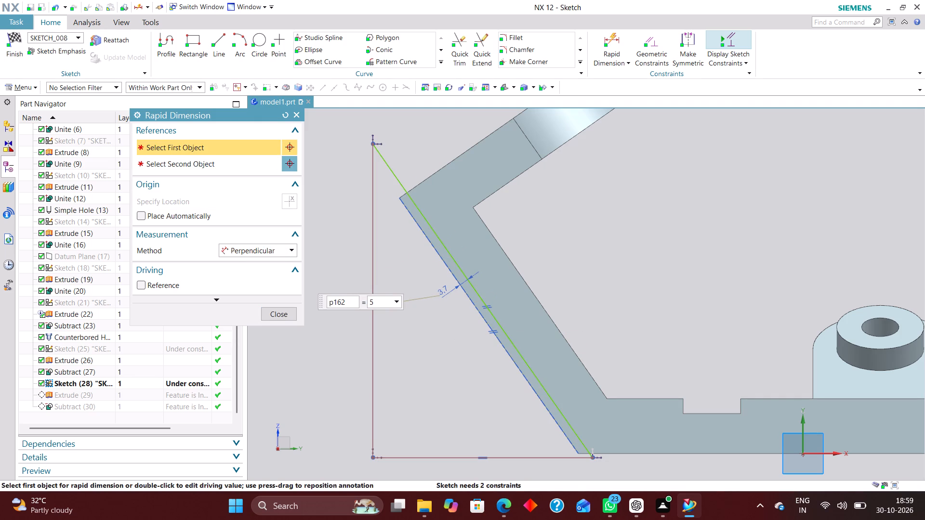
key("Return")
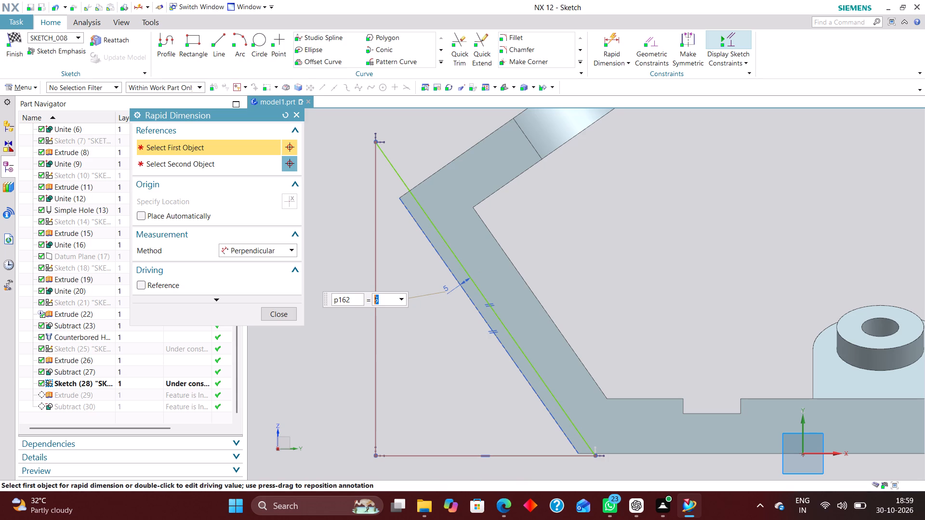
left_click(279, 310)
Constrain the triangle's base line to lie along the bracket's bottom line, and finish the sketch.
scroll(567, 467, "up", 4)
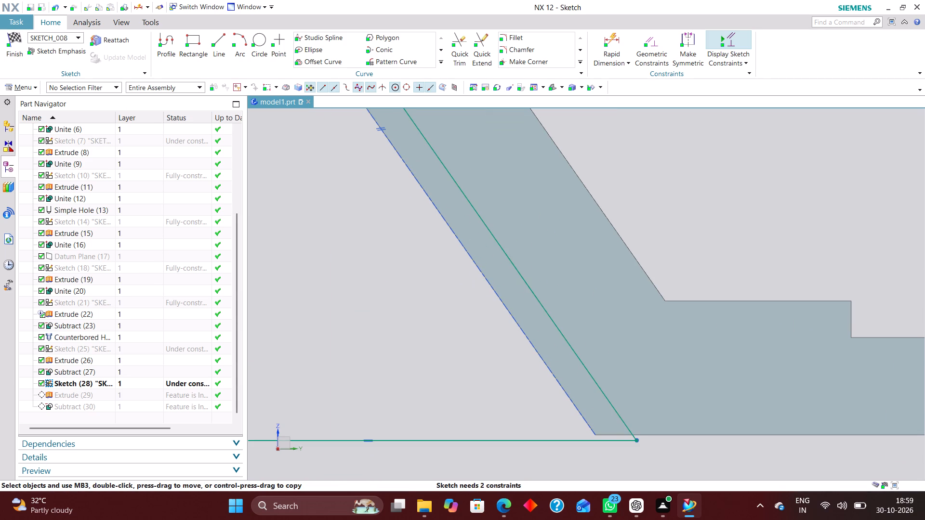
left_click(649, 47)
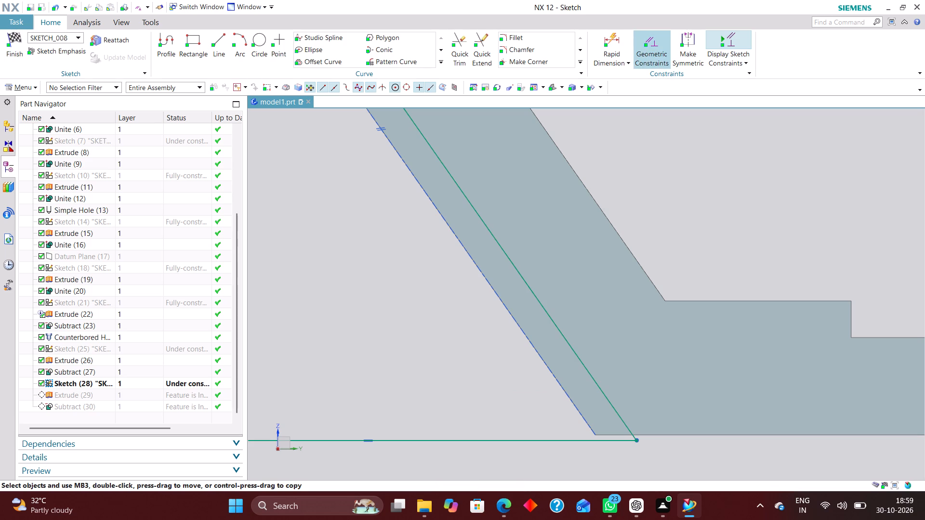
scroll(640, 181, "down", 3)
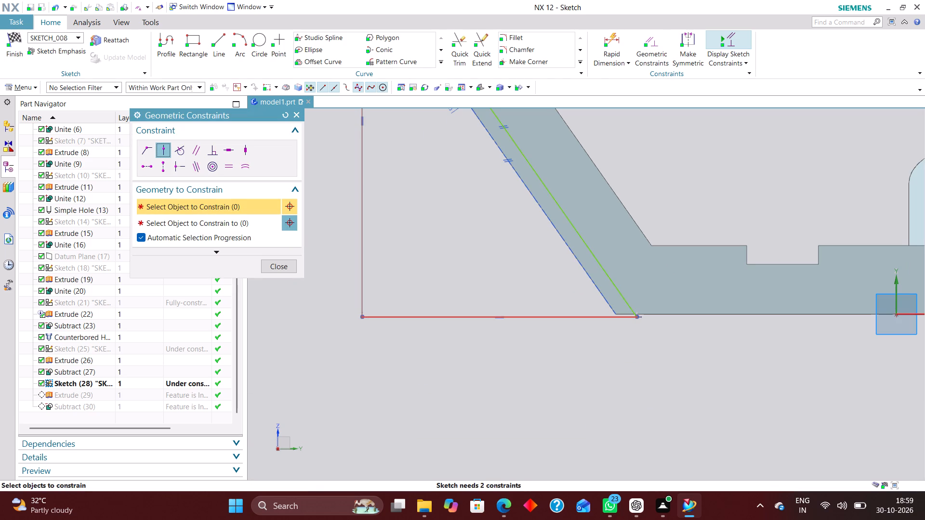
left_click(500, 317)
scroll(467, 351, "down", 2)
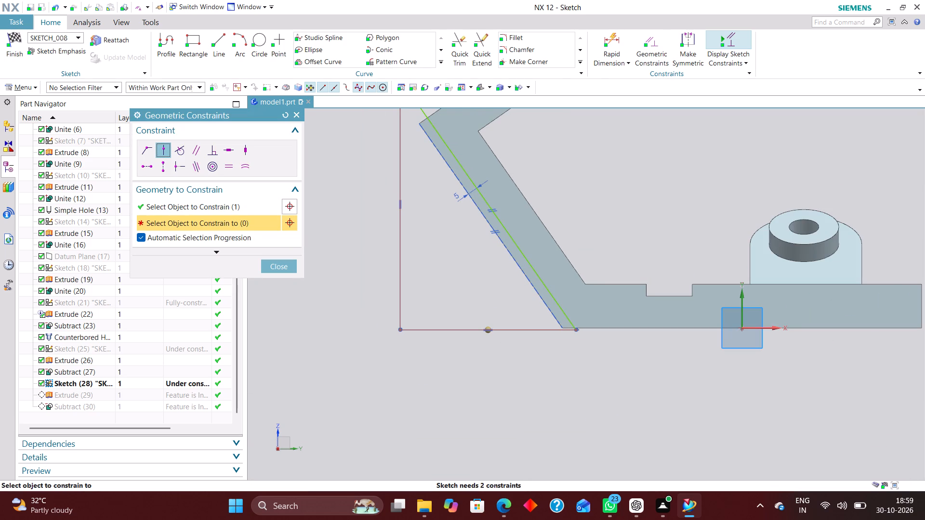
left_click(766, 327)
left_click(283, 264)
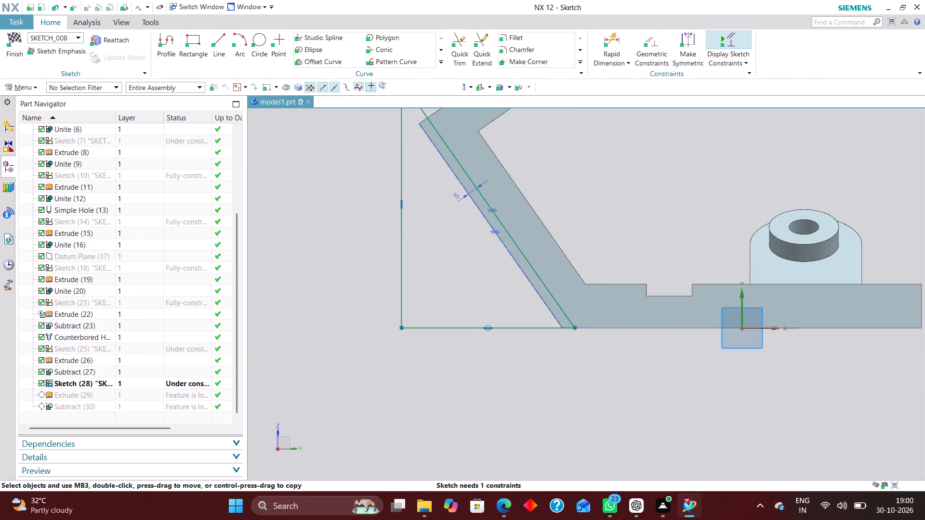
scroll(397, 370, "down", 1)
left_click(17, 40)
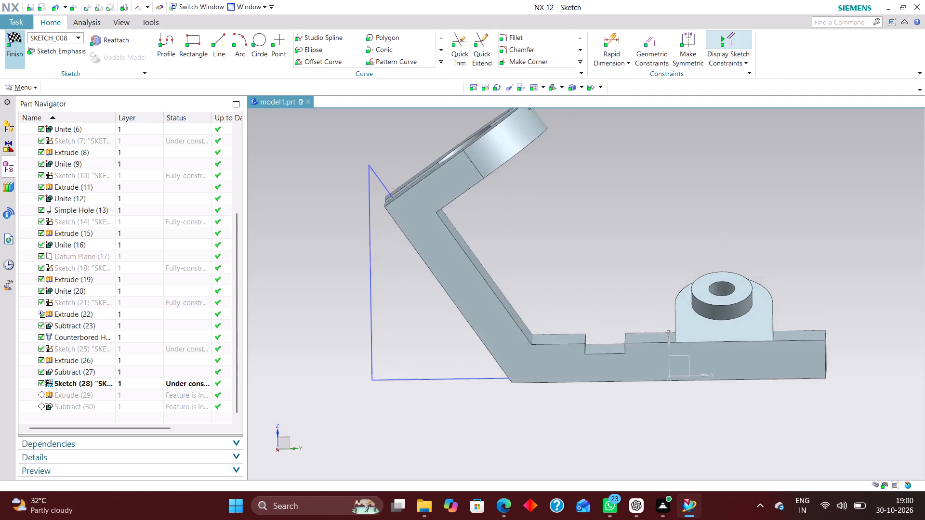
Edit the sketch of the slot through the arm's counterbored face, set the slot width to 28 mm, and finish the sketch.
middle_click_drag(559, 269, 595, 260)
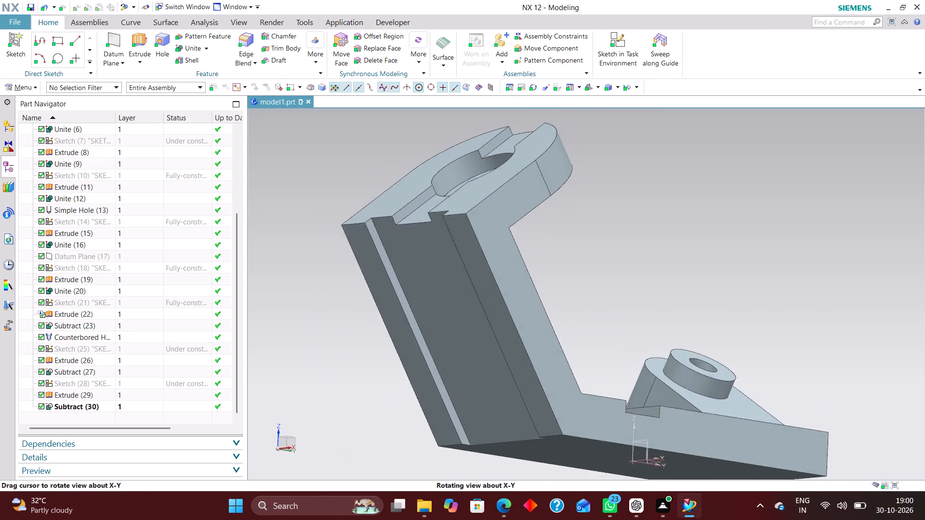
middle_click_drag(595, 260, 591, 273)
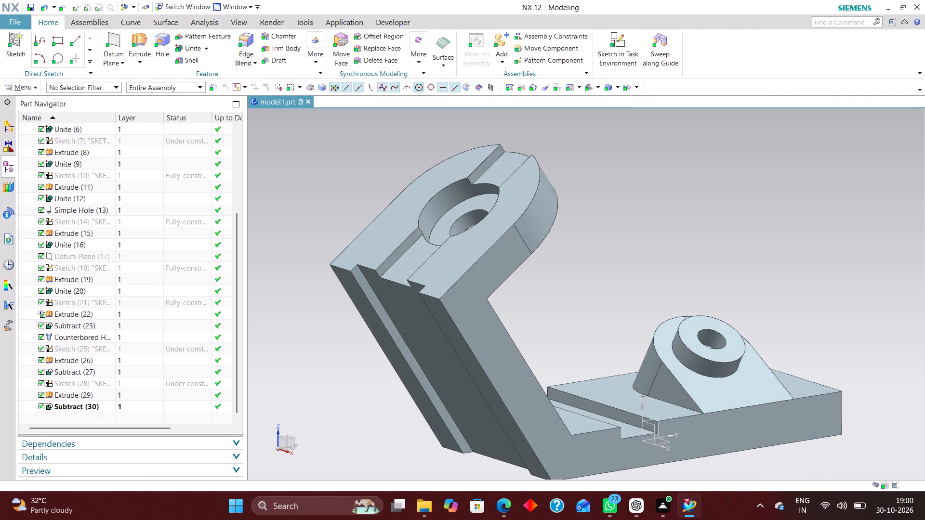
scroll(631, 247, "down", 1)
scroll(425, 310, "up", 2)
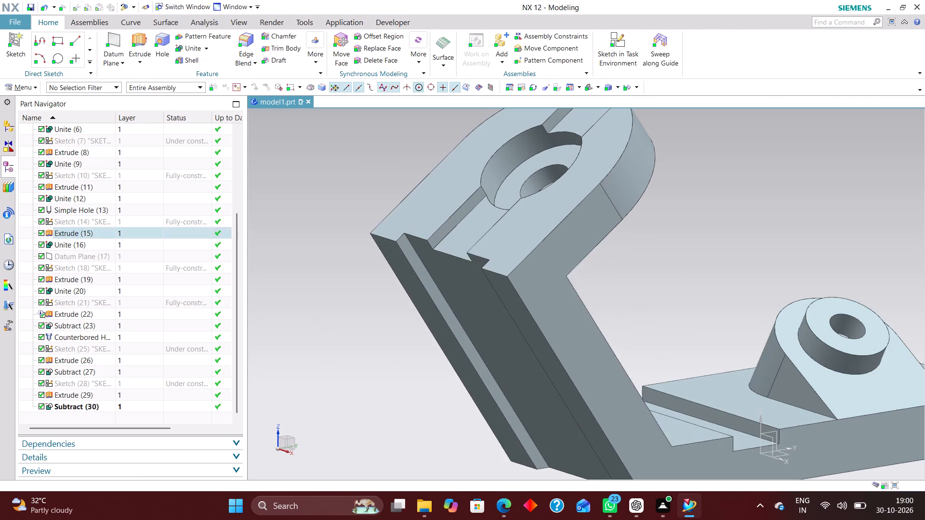
scroll(432, 314, "down", 1)
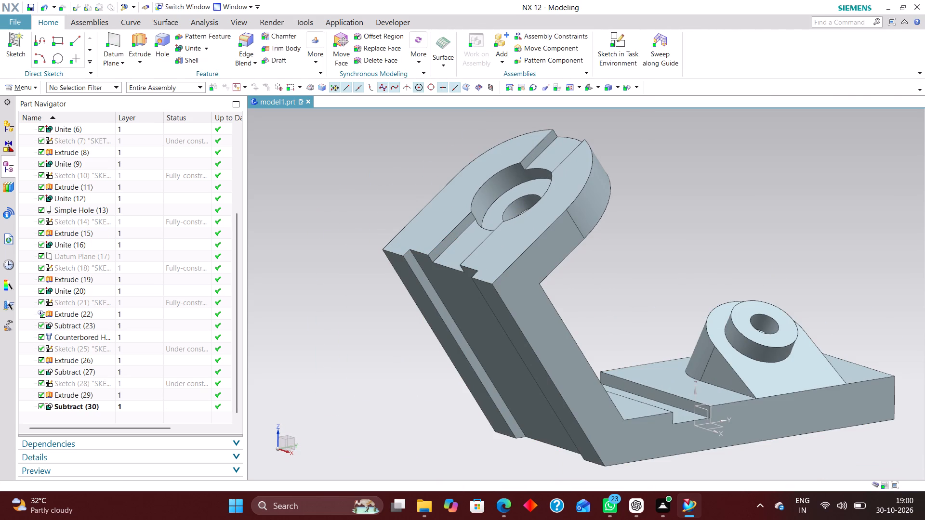
left_click(557, 136)
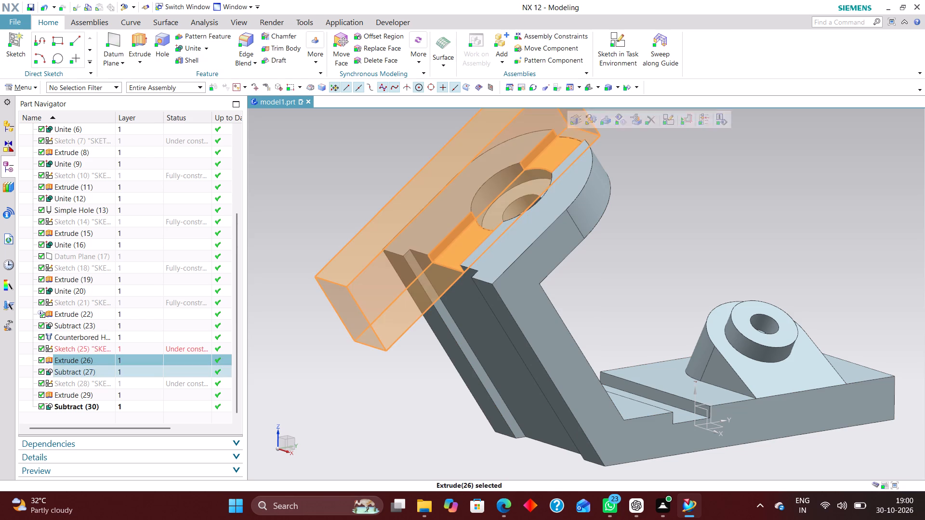
left_click(145, 351)
right_click(147, 351)
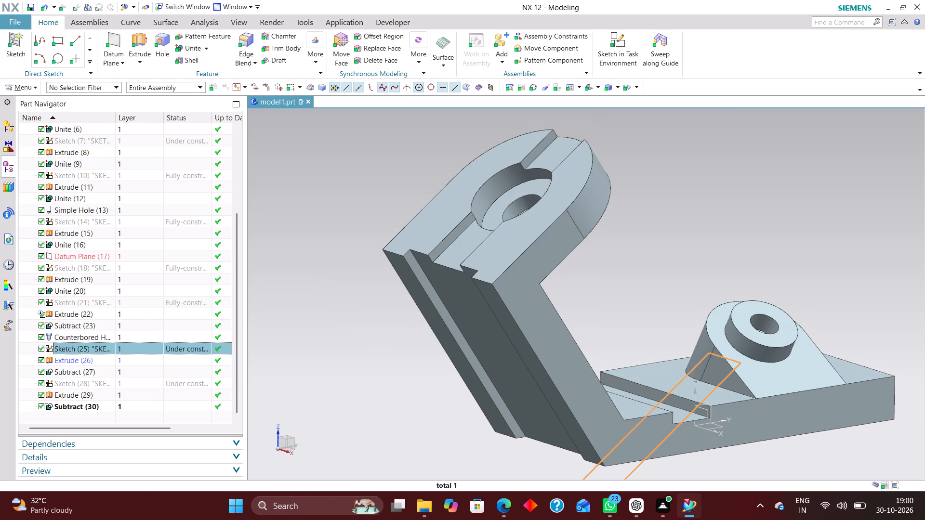
left_click(204, 100)
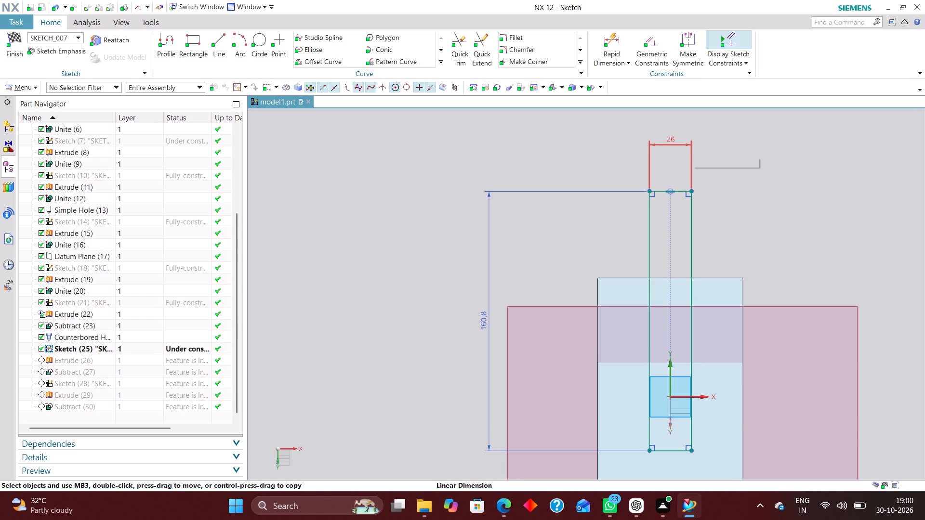
double_click(671, 137)
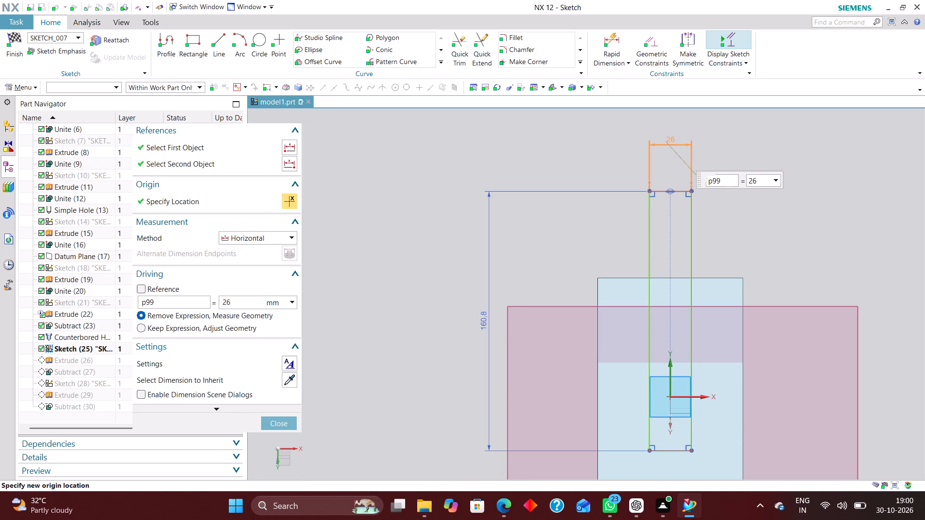
type("25")
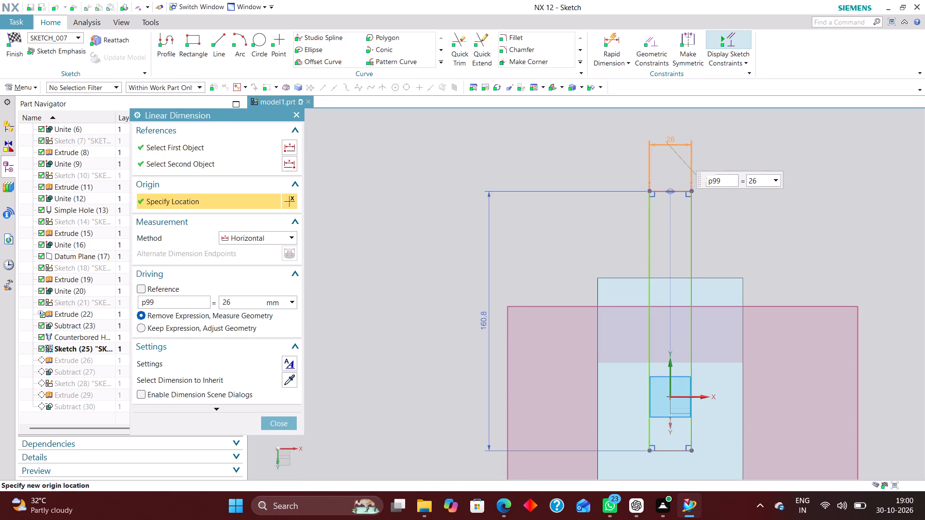
left_click_drag(762, 179, 742, 172)
type("25")
key("BackSpace")
key("8")
key("Return")
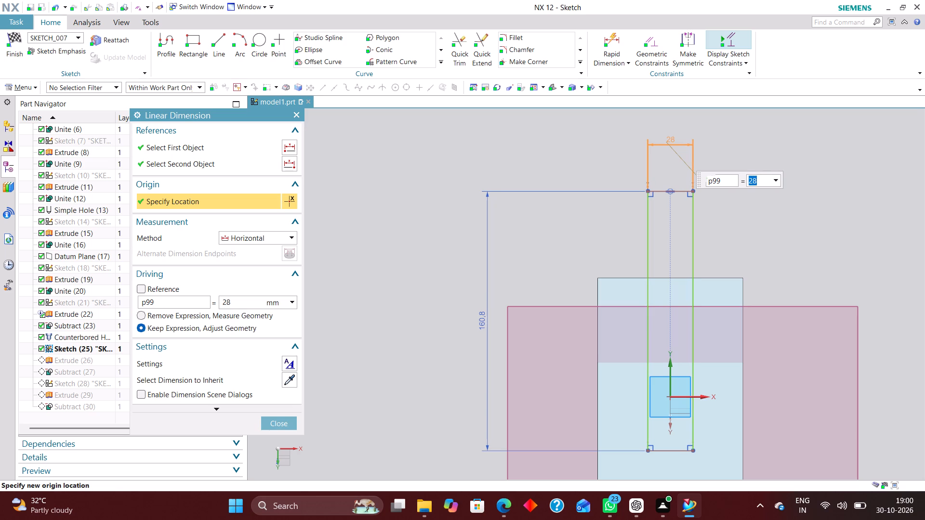
left_click(288, 422)
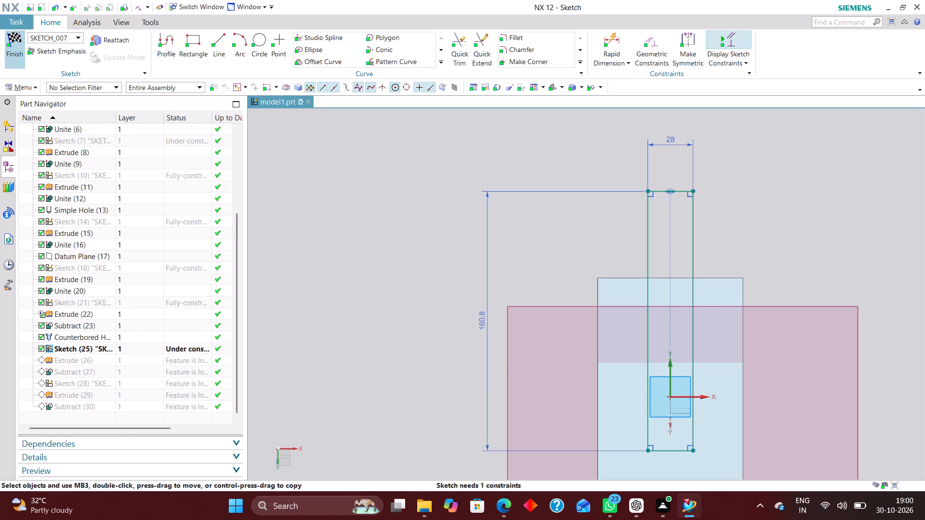
left_click(25, 45)
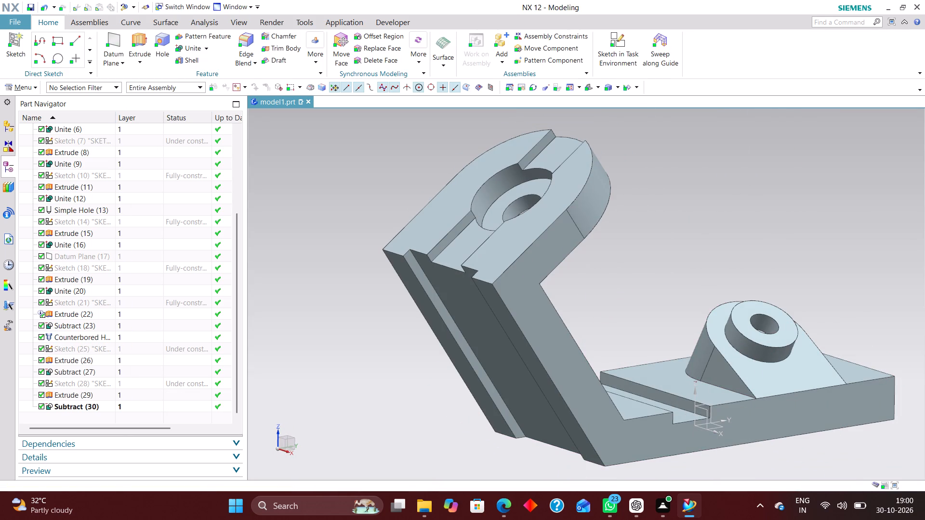
Measure the distance from the inclined arm's outer side face to the nearer side wall of the outer-face recess.
middle_click_drag(667, 278, 696, 273)
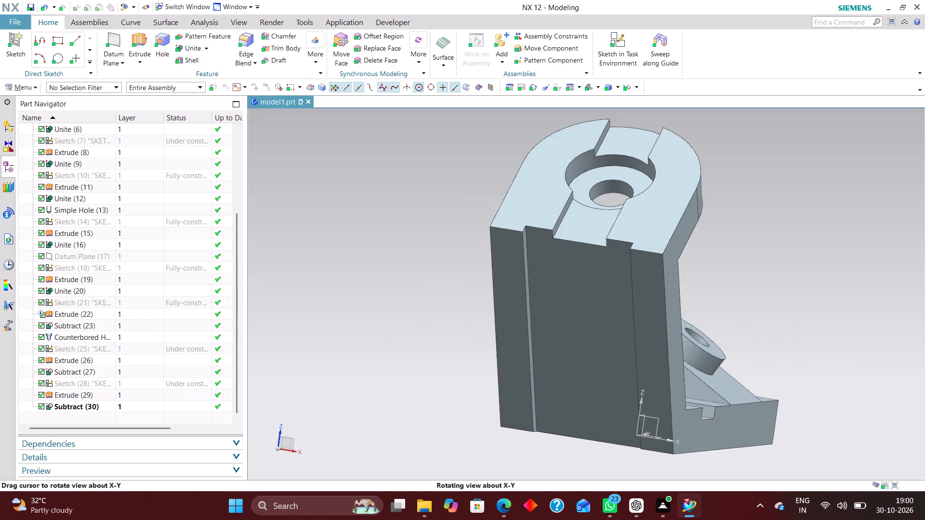
middle_click_drag(696, 273, 692, 276)
scroll(528, 281, "up", 2)
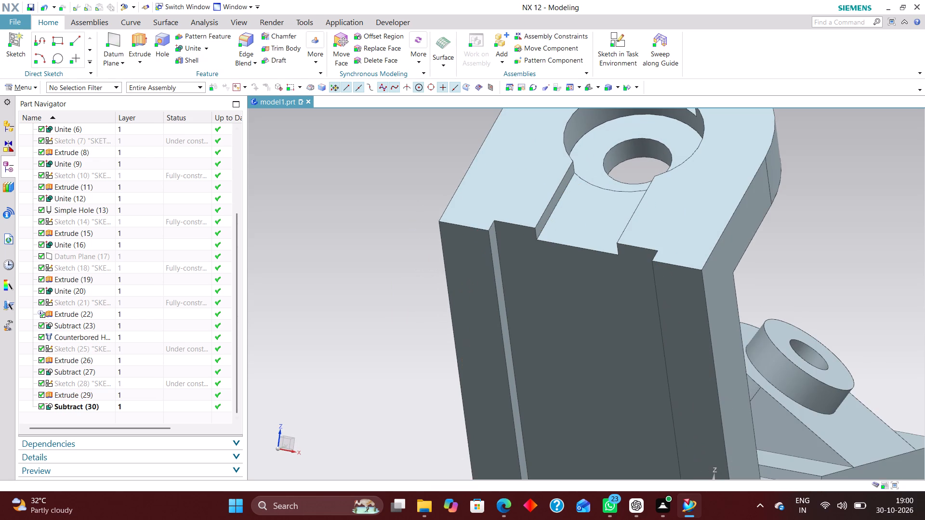
left_click(234, 129)
scroll(130, 278, "up", 5)
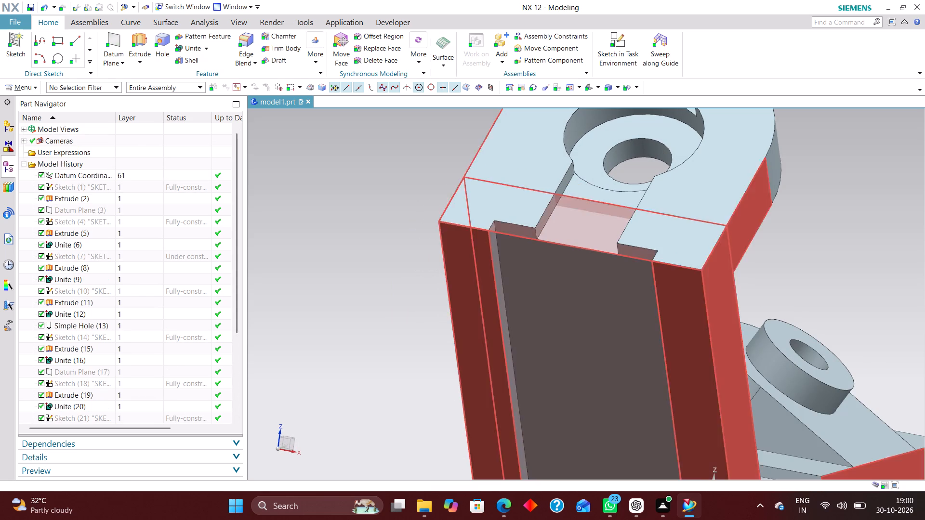
left_click(199, 25)
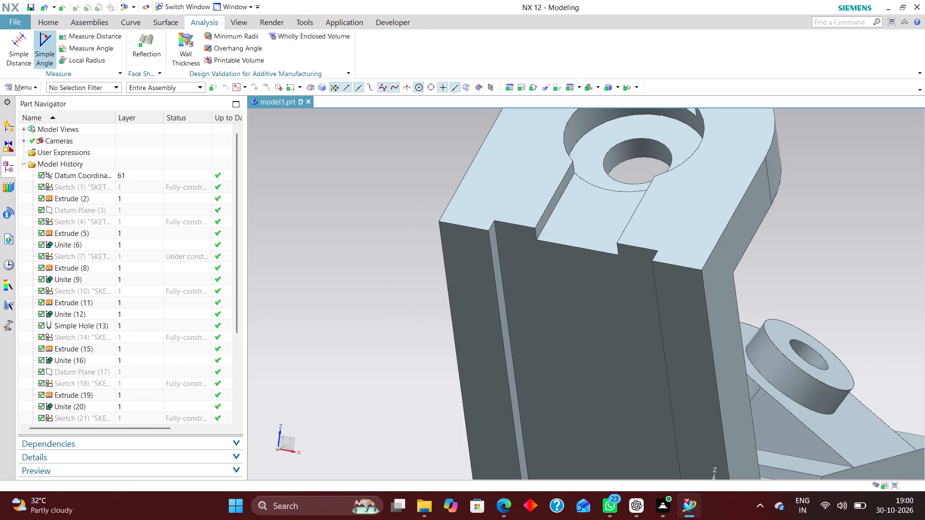
left_click(19, 52)
middle_click_drag(407, 292, 429, 293)
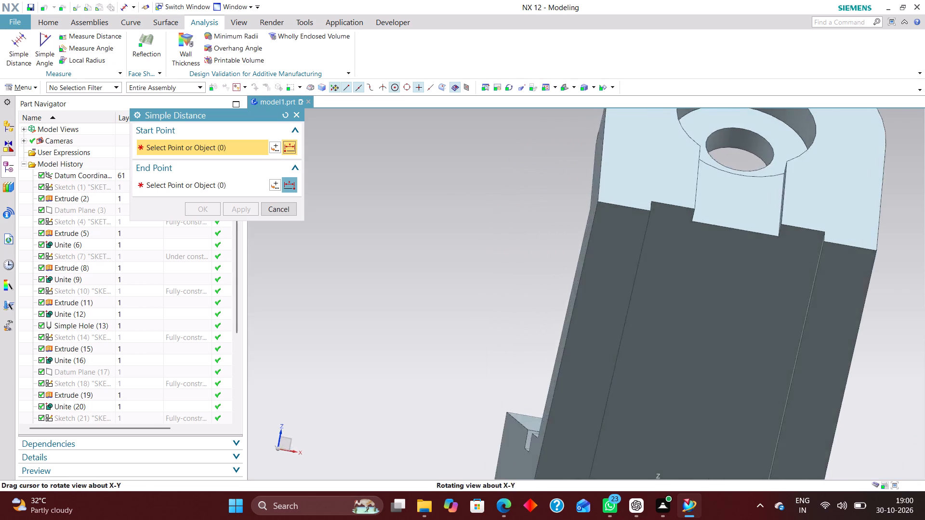
middle_click_drag(429, 293, 469, 299)
scroll(362, 321, "down", 3)
scroll(680, 306, "up", 2)
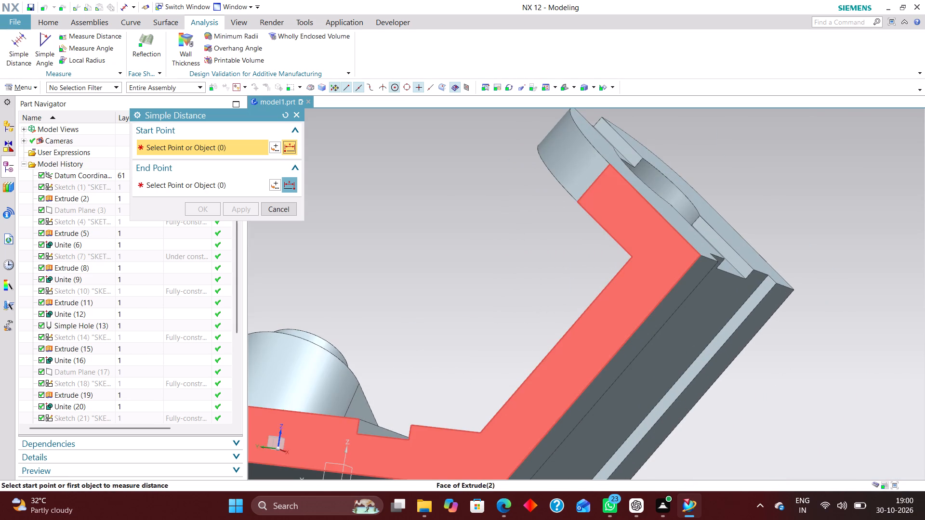
left_click(652, 274)
middle_click_drag(732, 337, 599, 342)
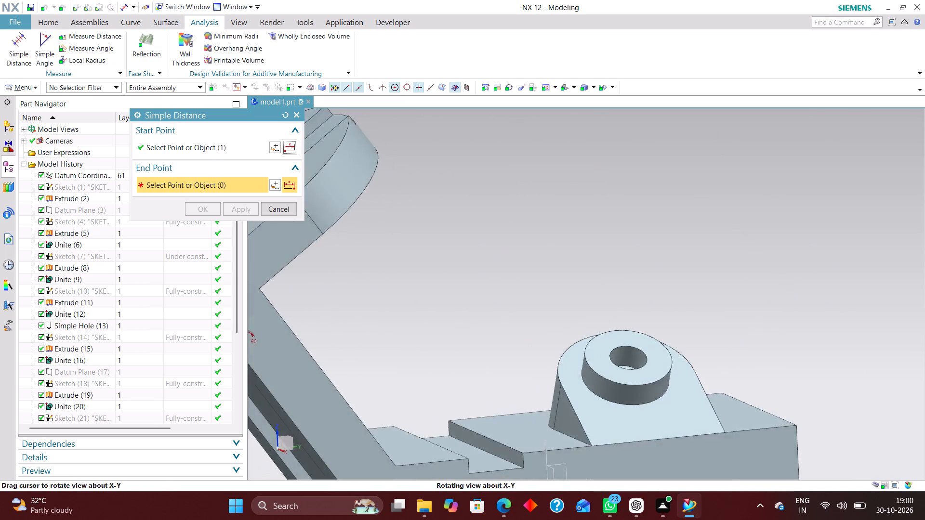
middle_click_drag(599, 342, 625, 340)
scroll(698, 326, "down", 3)
scroll(465, 335, "up", 6)
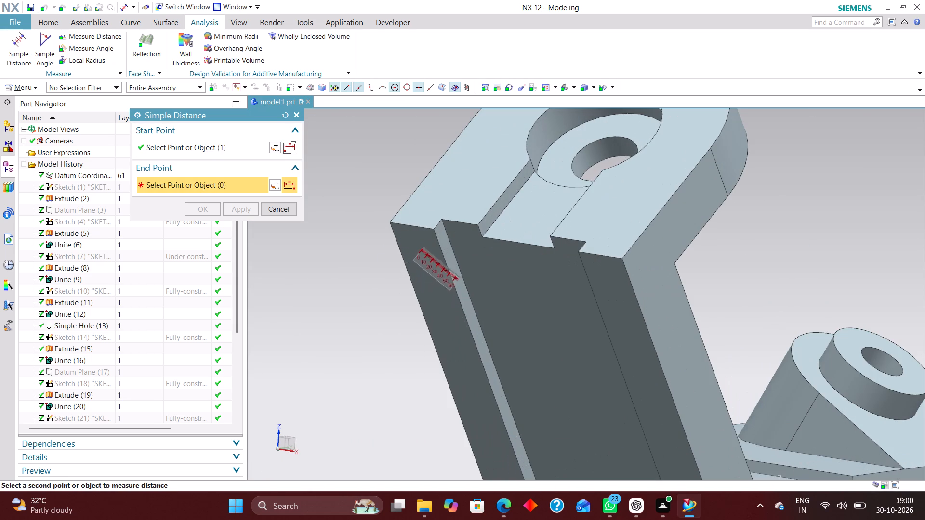
left_click(451, 257)
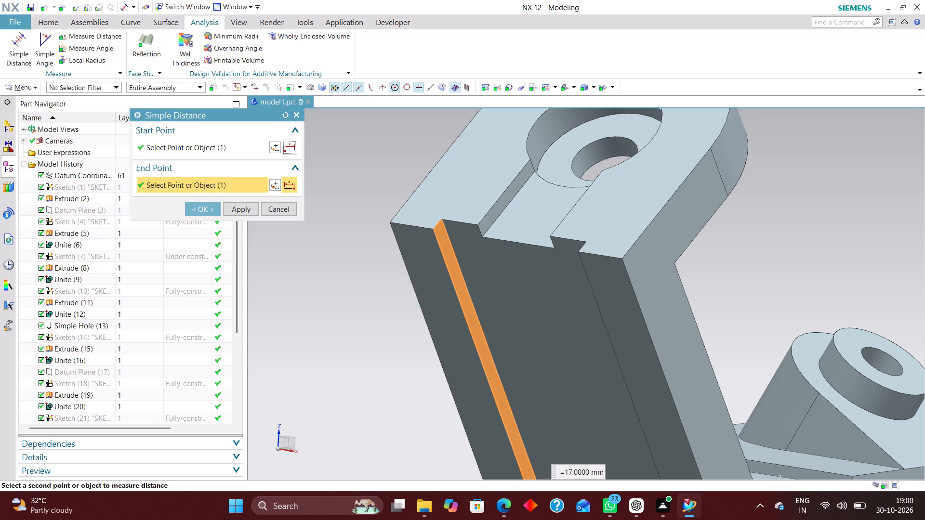
left_click(281, 207)
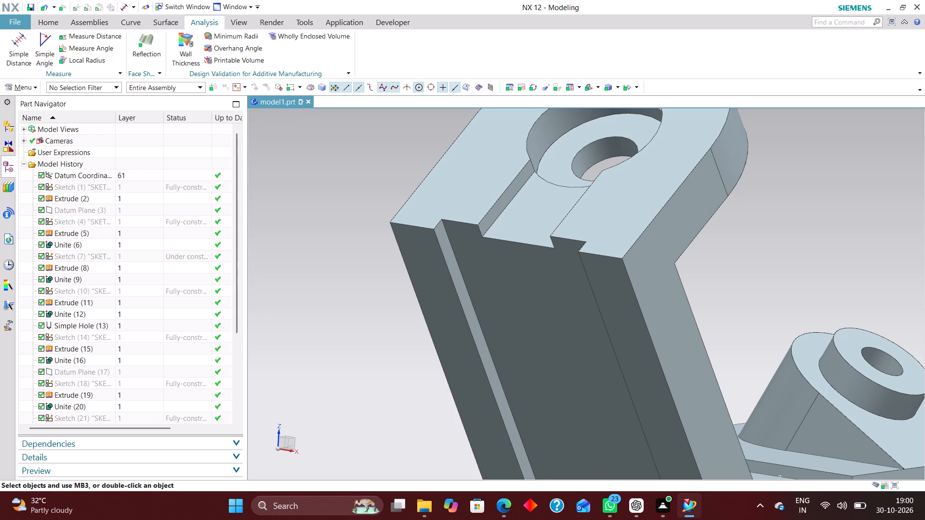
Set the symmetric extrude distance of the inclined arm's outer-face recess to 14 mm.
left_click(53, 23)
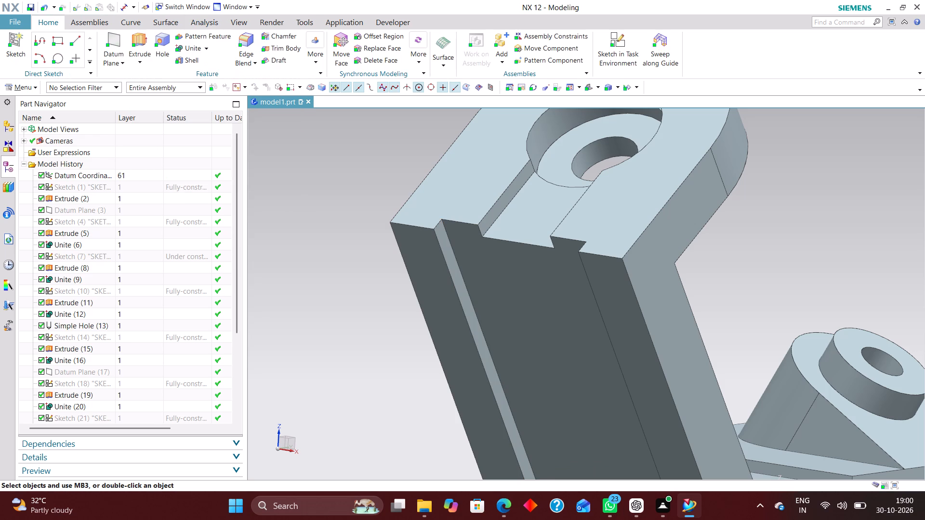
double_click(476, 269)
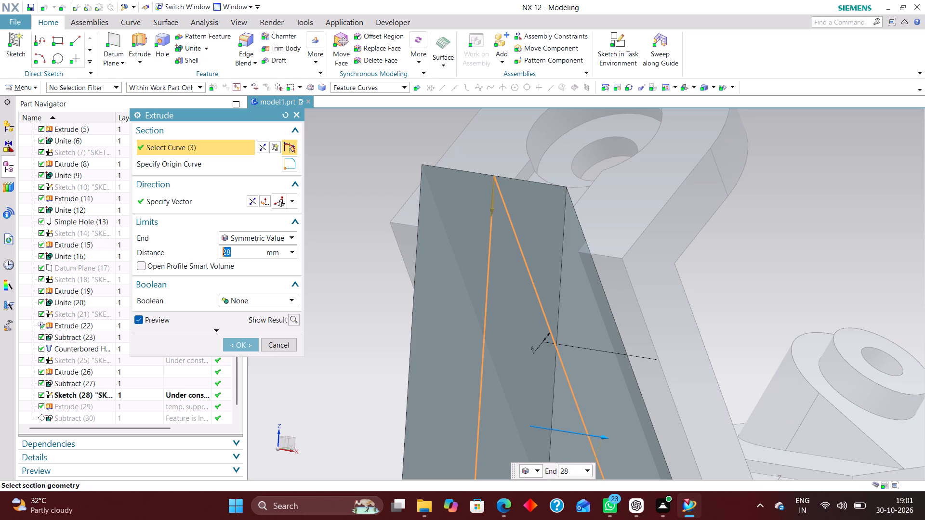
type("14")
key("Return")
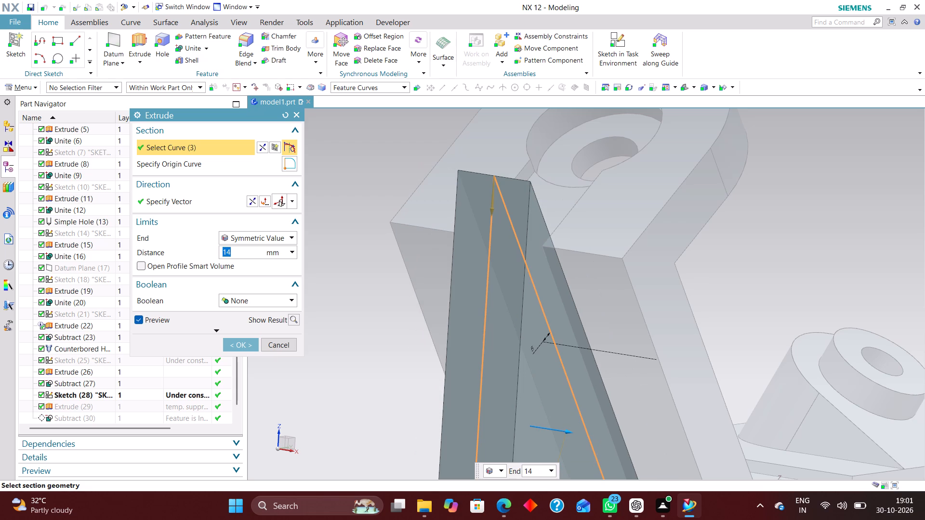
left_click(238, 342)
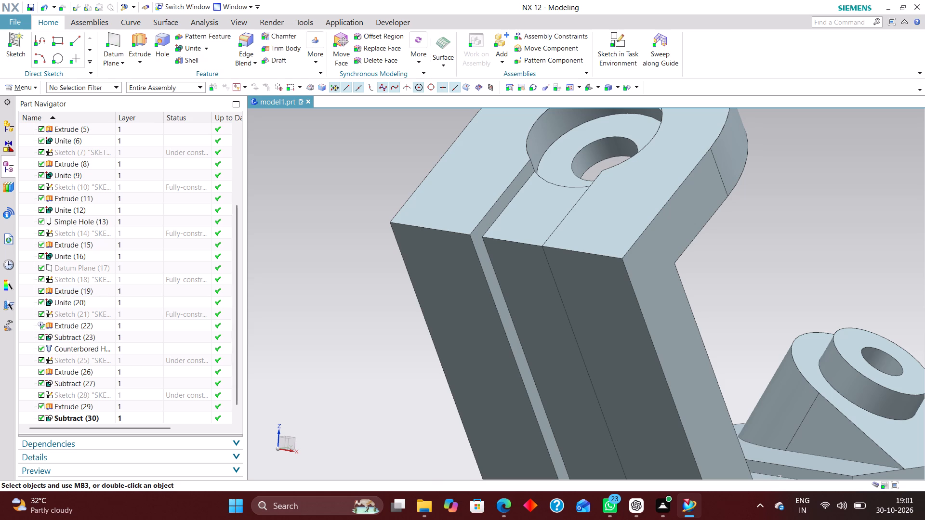
Measure the distance from the arm's outer side face to the nearer side wall shared by the slot and recess.
left_click(202, 20)
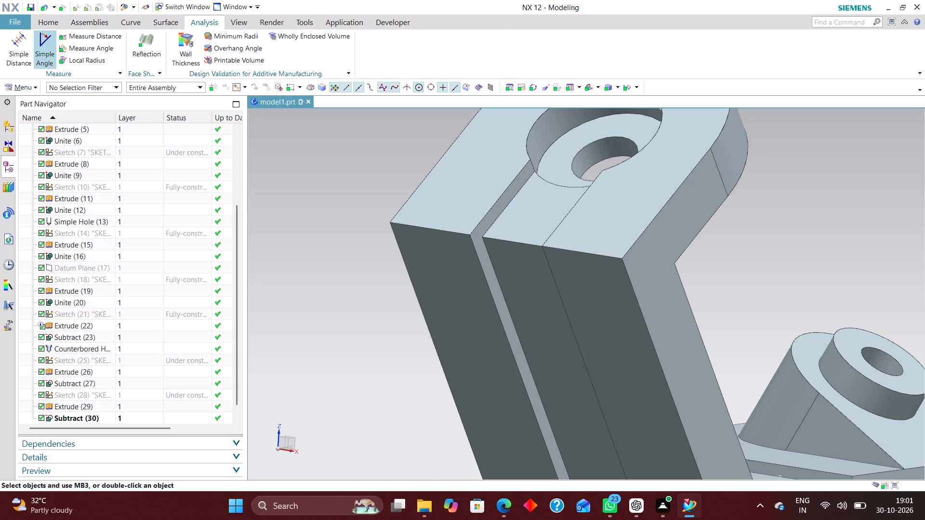
left_click(22, 43)
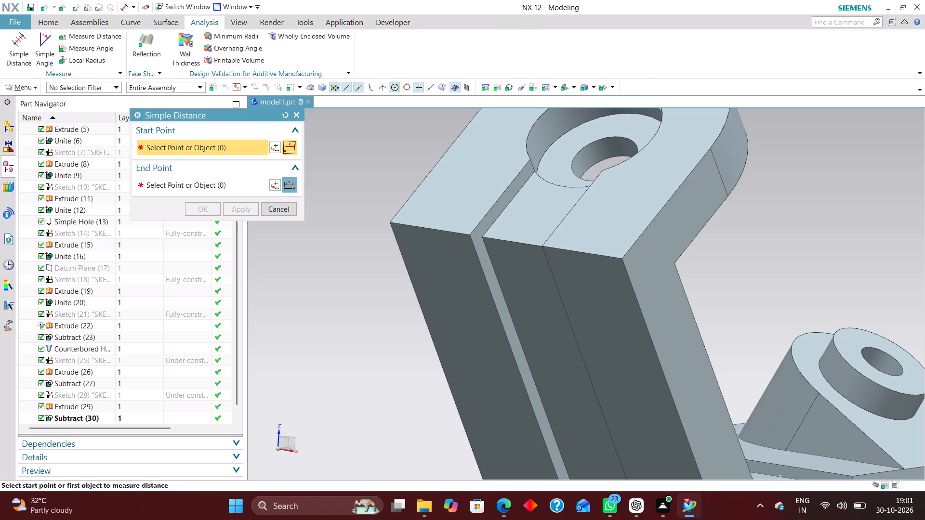
middle_click_drag(352, 332, 410, 334)
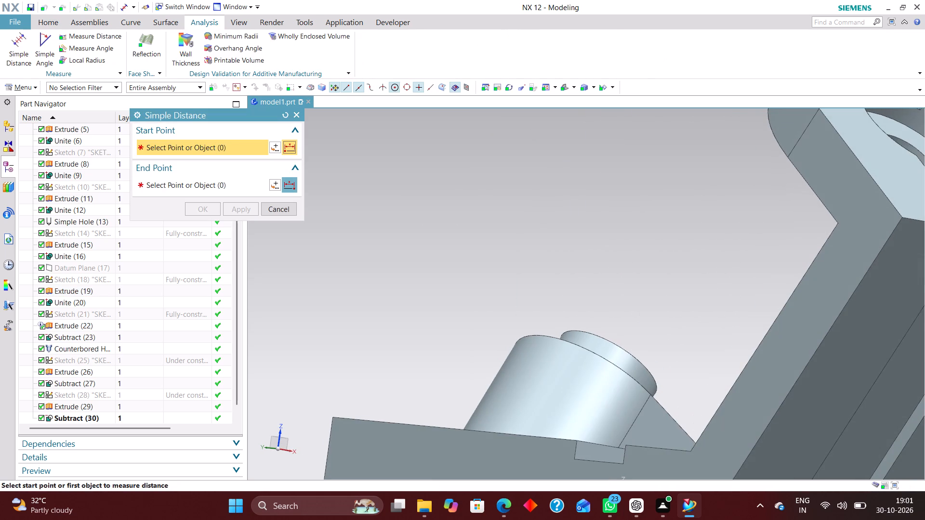
left_click(812, 304)
middle_click_drag(602, 274, 502, 285)
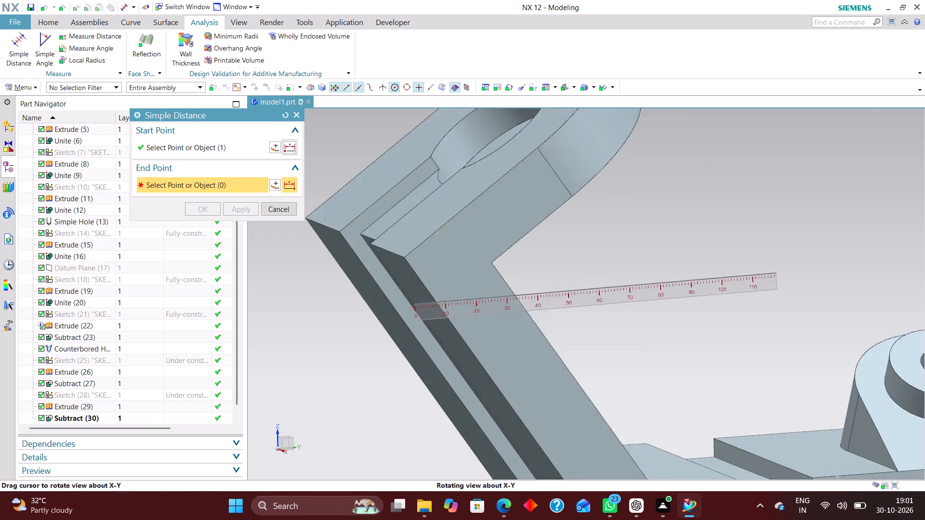
middle_click_drag(502, 285, 528, 287)
left_click(495, 261)
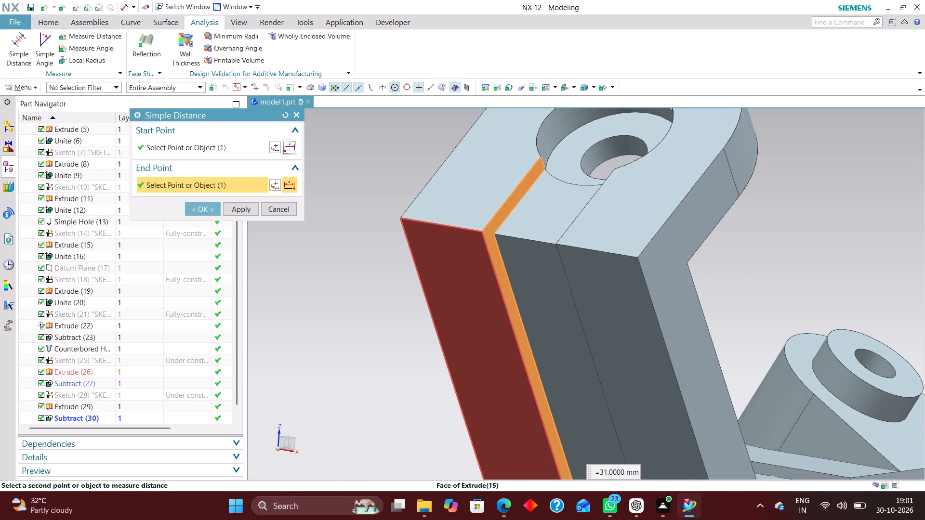
left_click(281, 212)
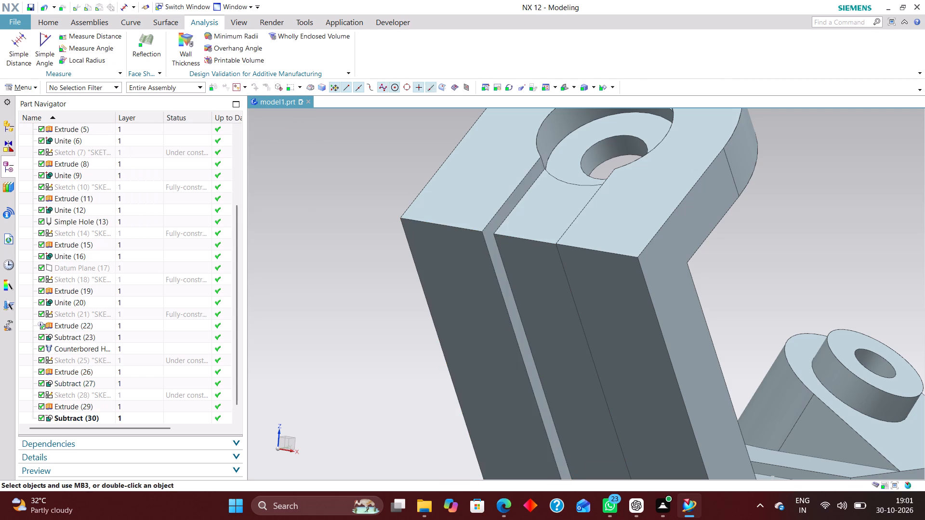
Set the symmetric extrude distance of the inclined arm's outer-face recess to 18 mm.
double_click(550, 318)
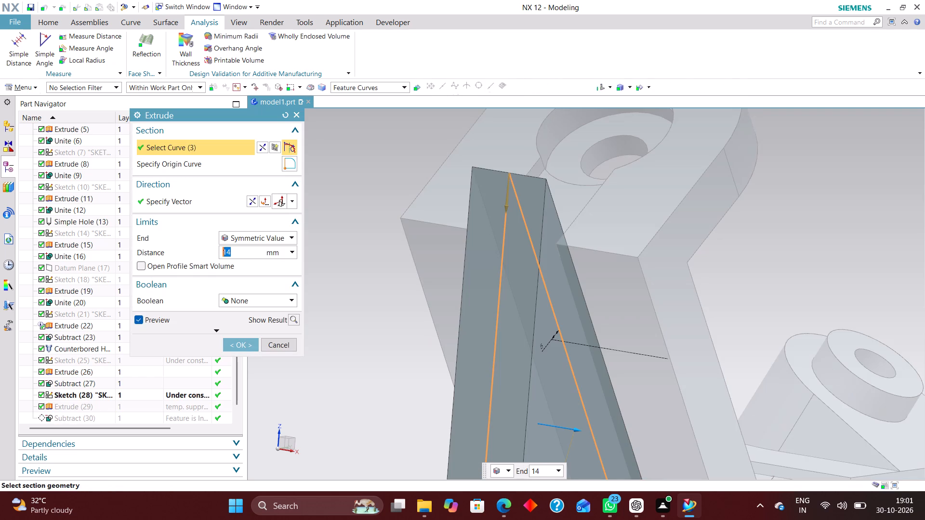
type("18")
key("Return")
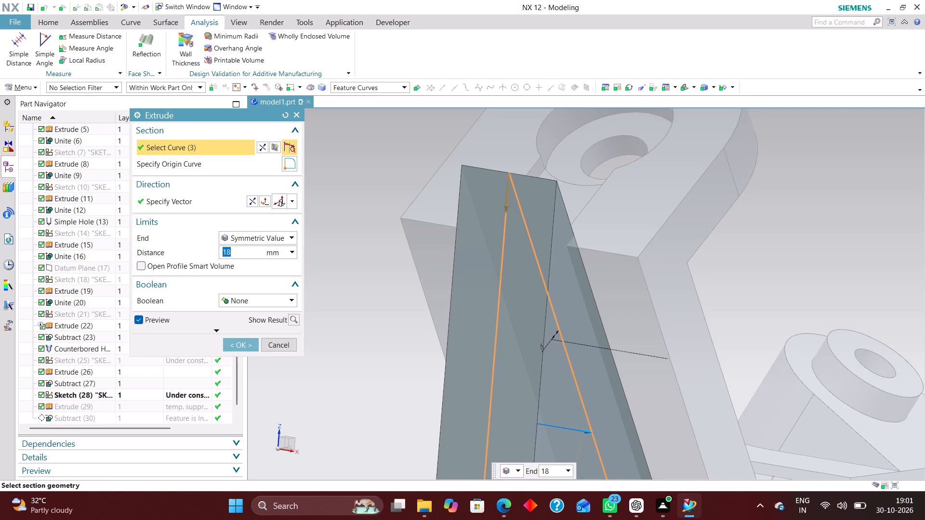
left_click(250, 345)
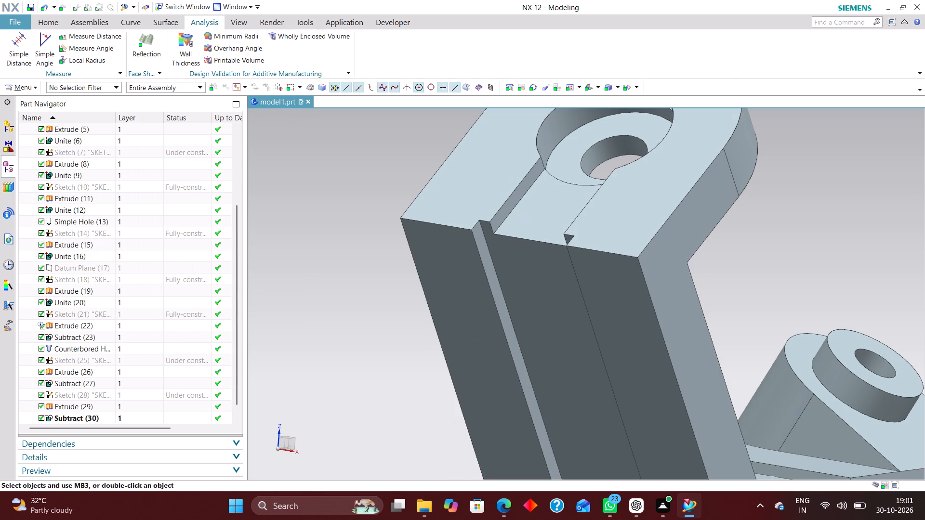
Measure the distance from the arm's outer side face to the nearer side wall of the widened outer-face recess.
left_click(26, 49)
middle_click_drag(436, 371, 464, 365)
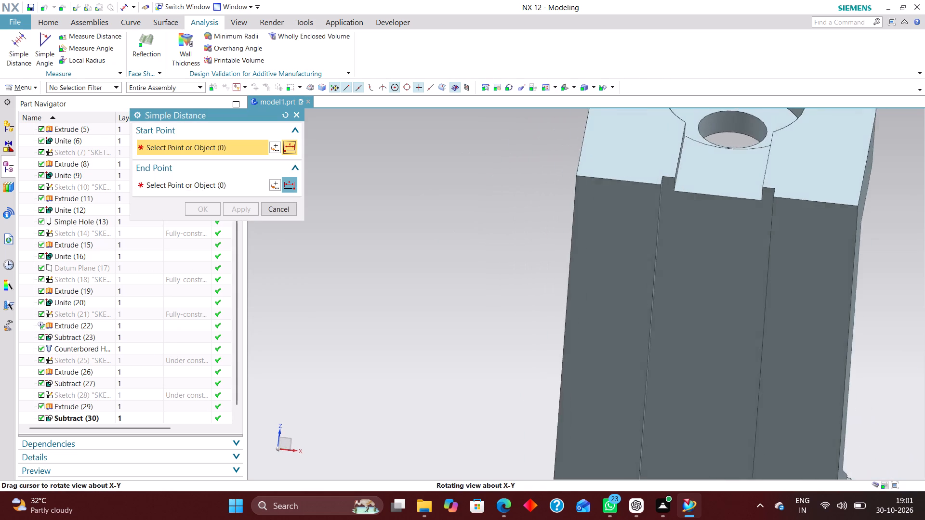
middle_click_drag(464, 365, 479, 369)
left_click(703, 271)
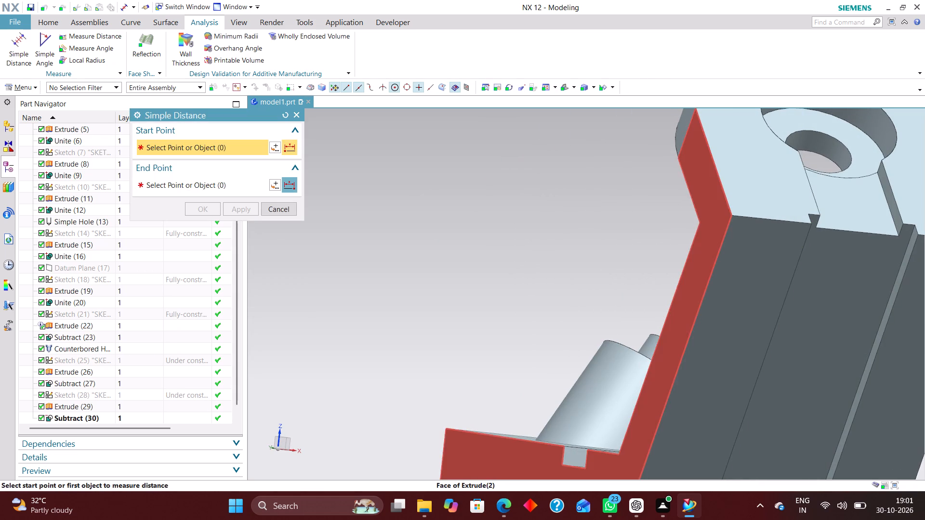
middle_click_drag(747, 317, 701, 326)
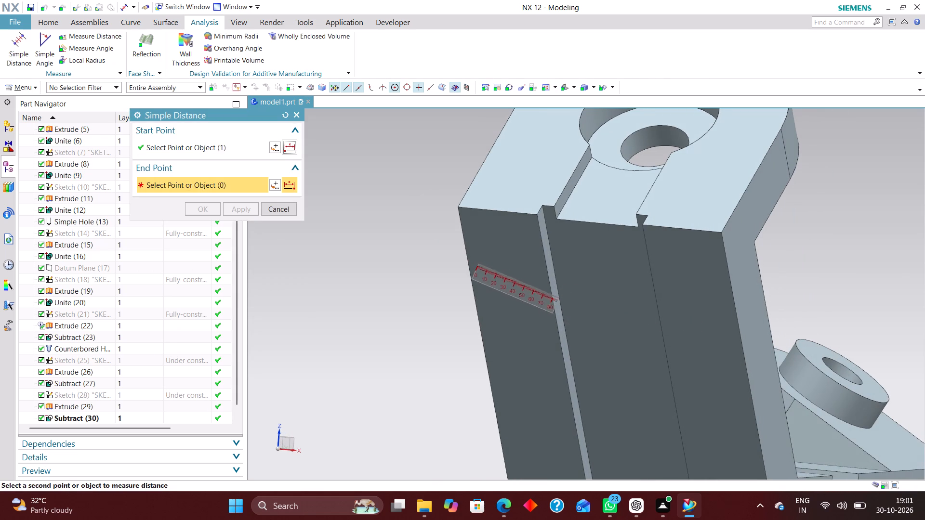
left_click(554, 286)
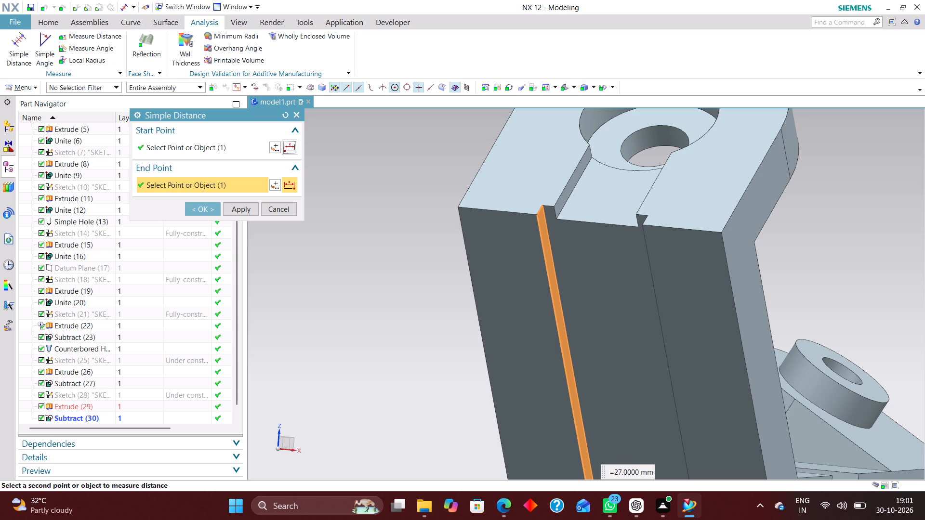
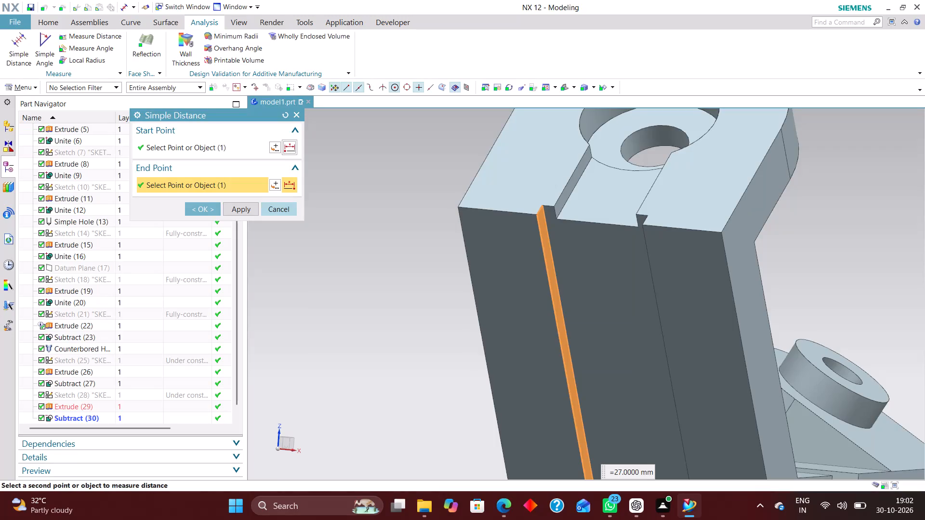
Set the symmetric extrude distance of the inclined arm's outer-face recess to 20 mm.
left_click(291, 209)
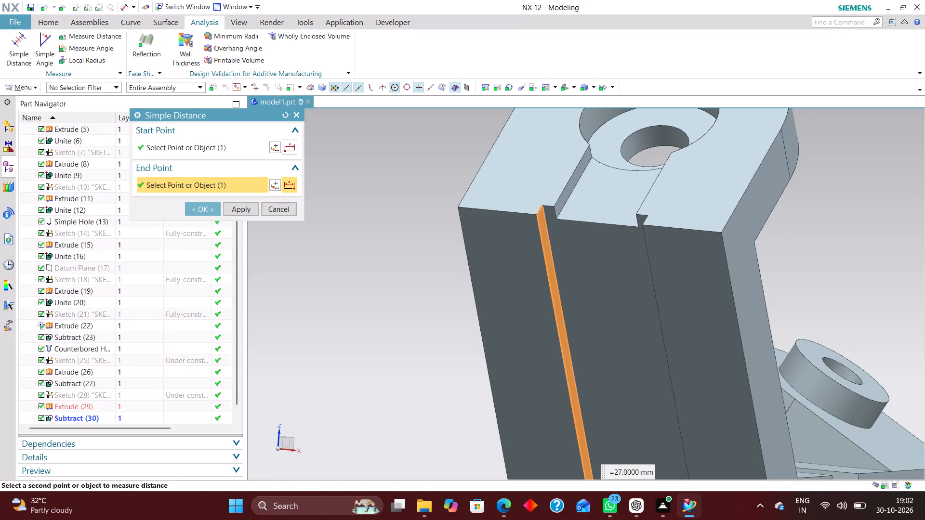
double_click(583, 284)
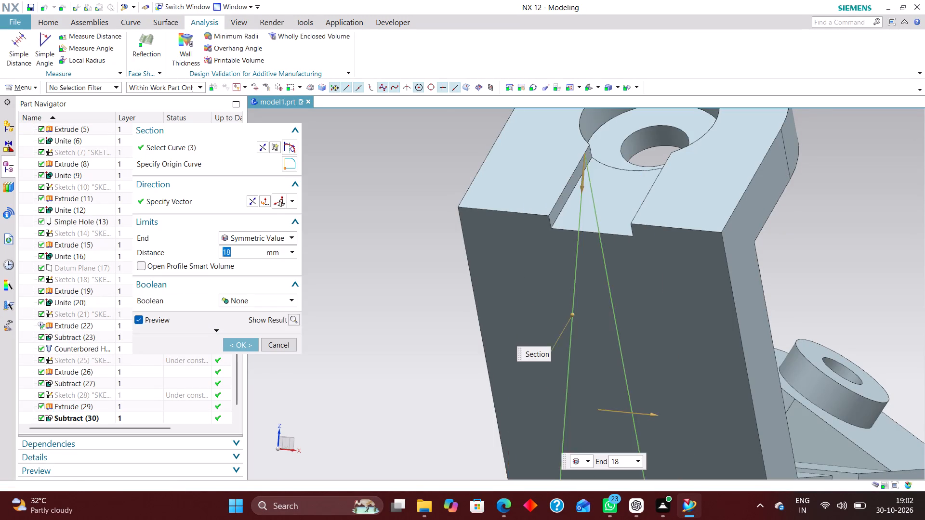
type("20")
key("Return")
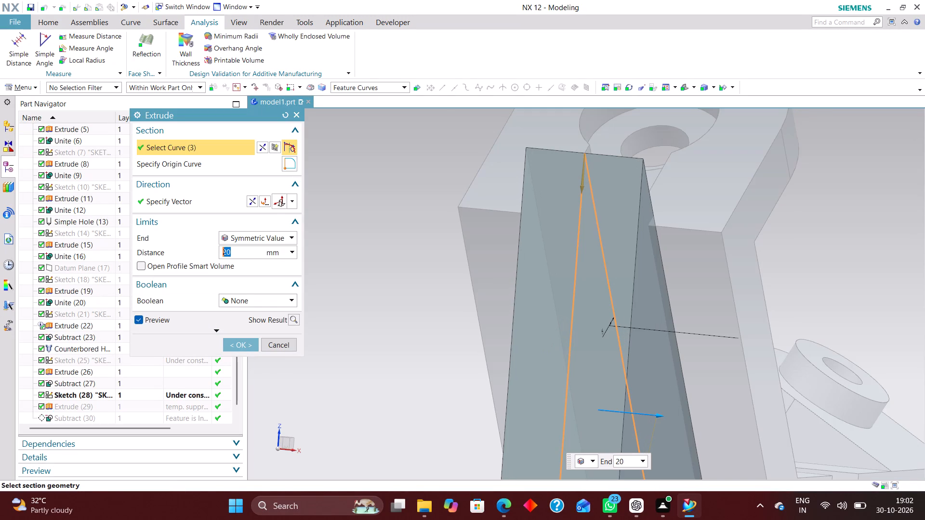
left_click(247, 345)
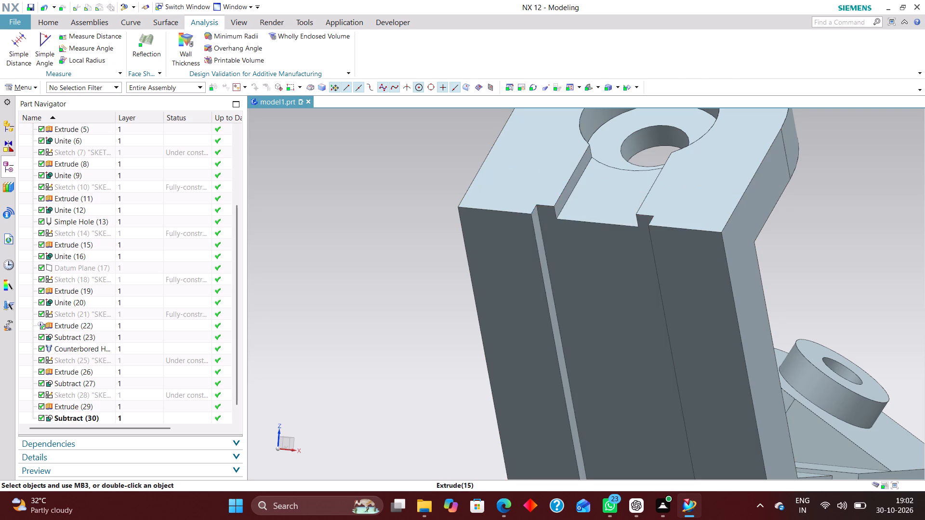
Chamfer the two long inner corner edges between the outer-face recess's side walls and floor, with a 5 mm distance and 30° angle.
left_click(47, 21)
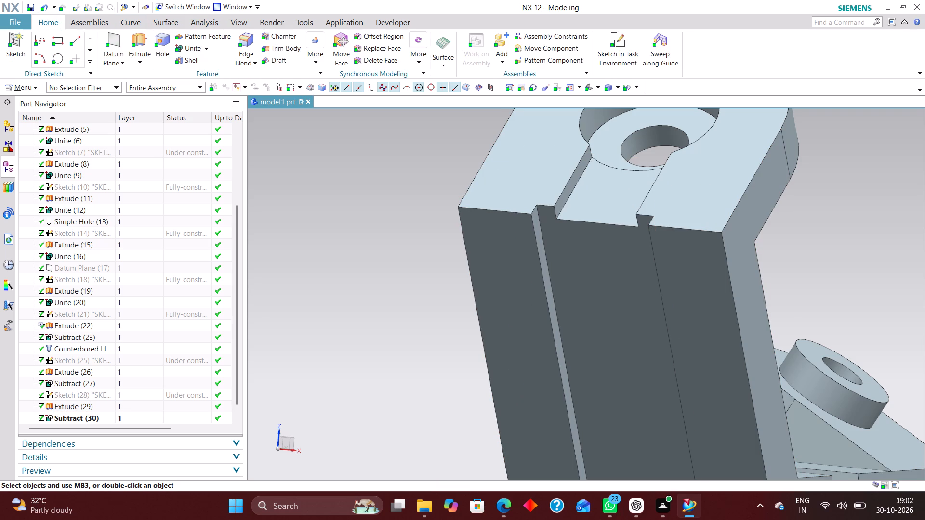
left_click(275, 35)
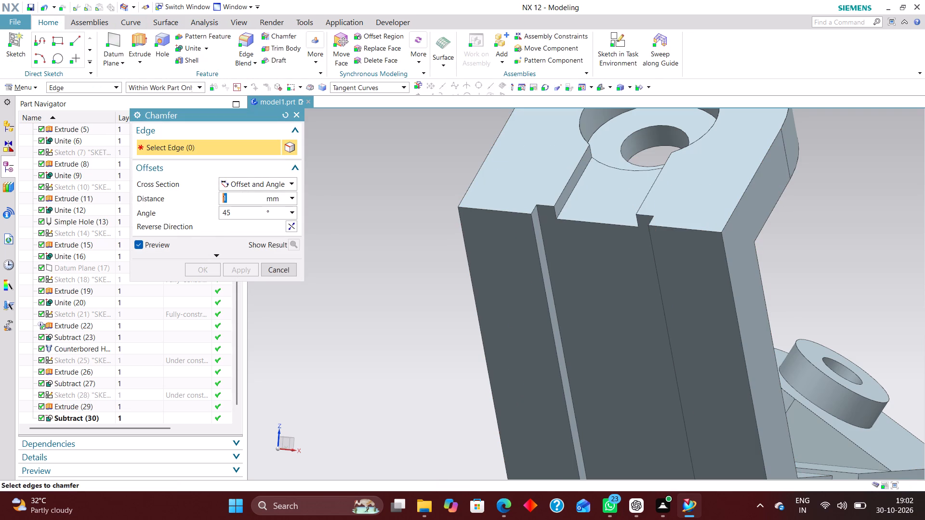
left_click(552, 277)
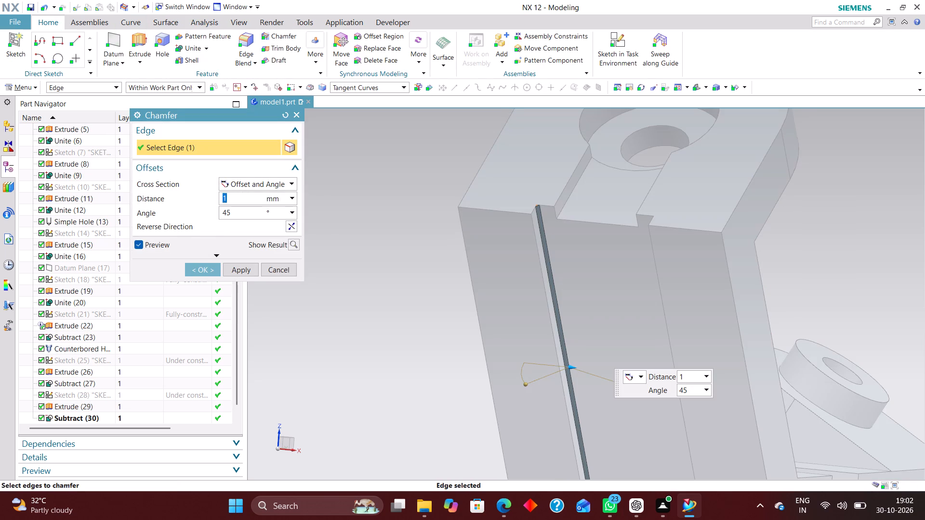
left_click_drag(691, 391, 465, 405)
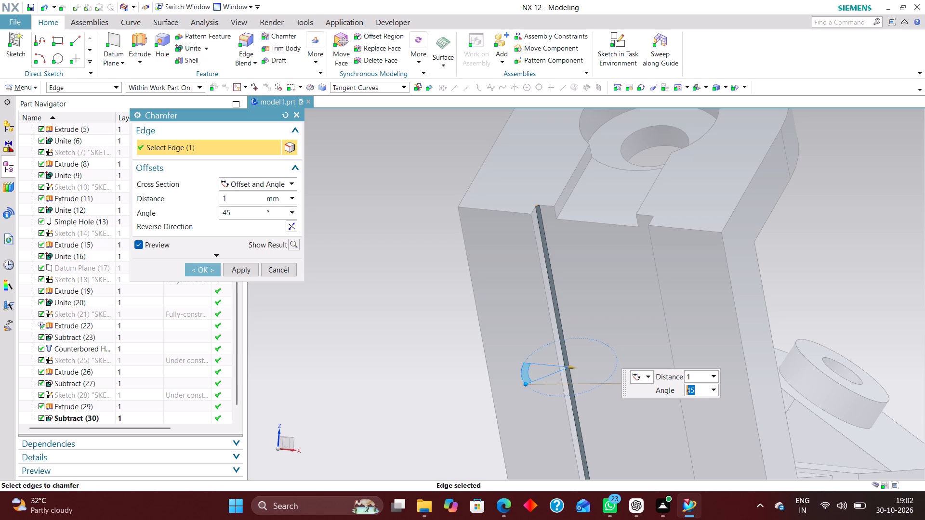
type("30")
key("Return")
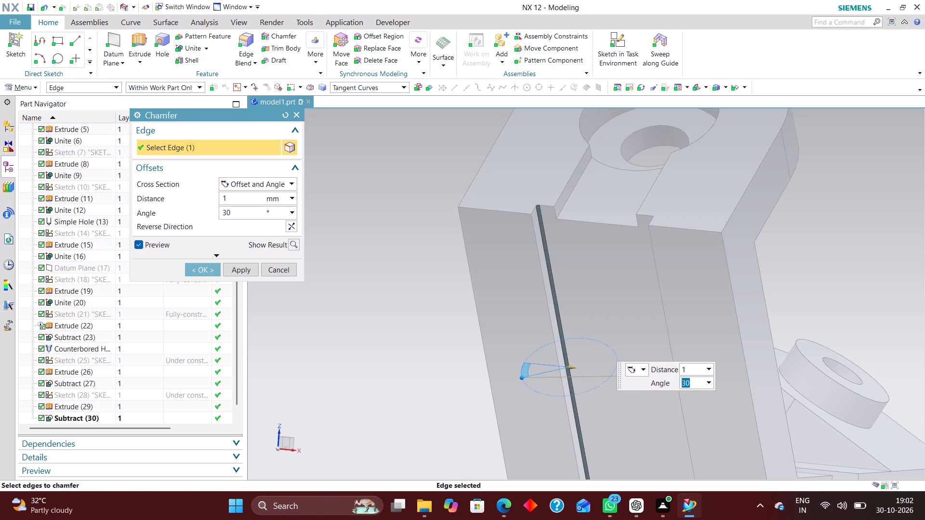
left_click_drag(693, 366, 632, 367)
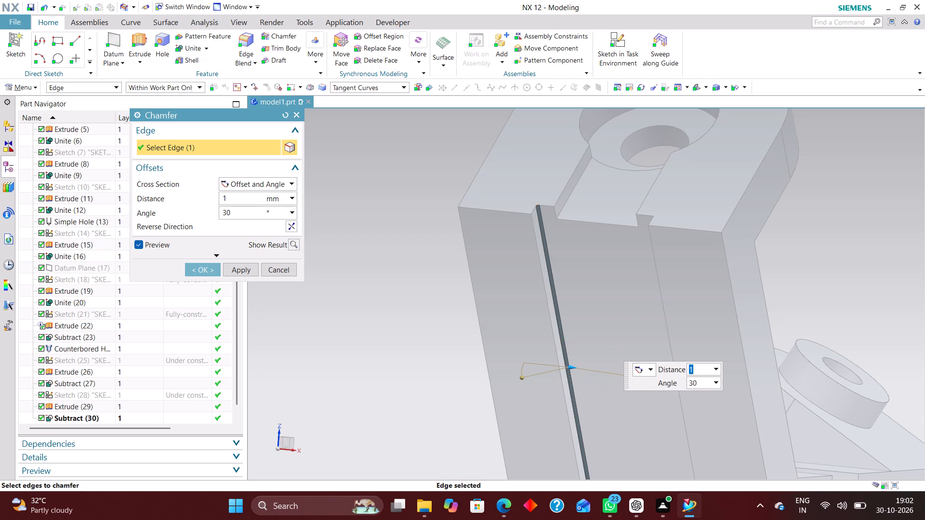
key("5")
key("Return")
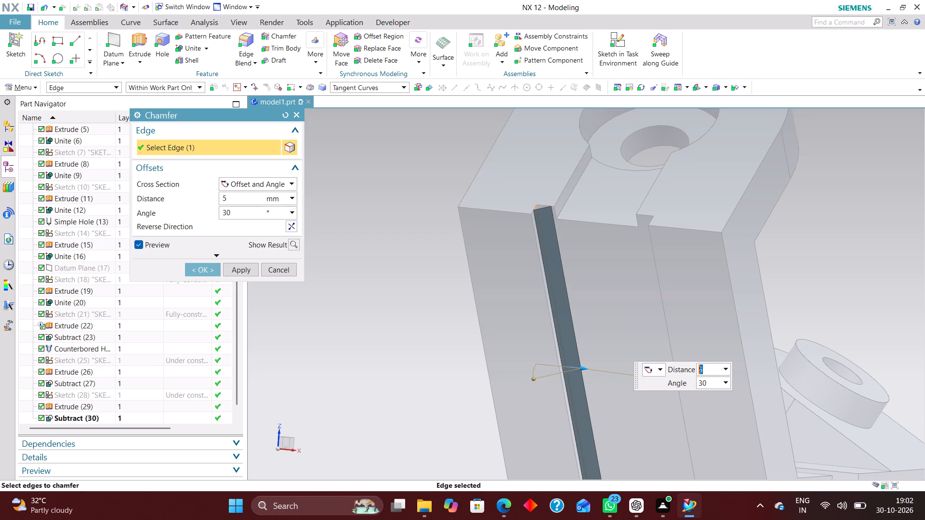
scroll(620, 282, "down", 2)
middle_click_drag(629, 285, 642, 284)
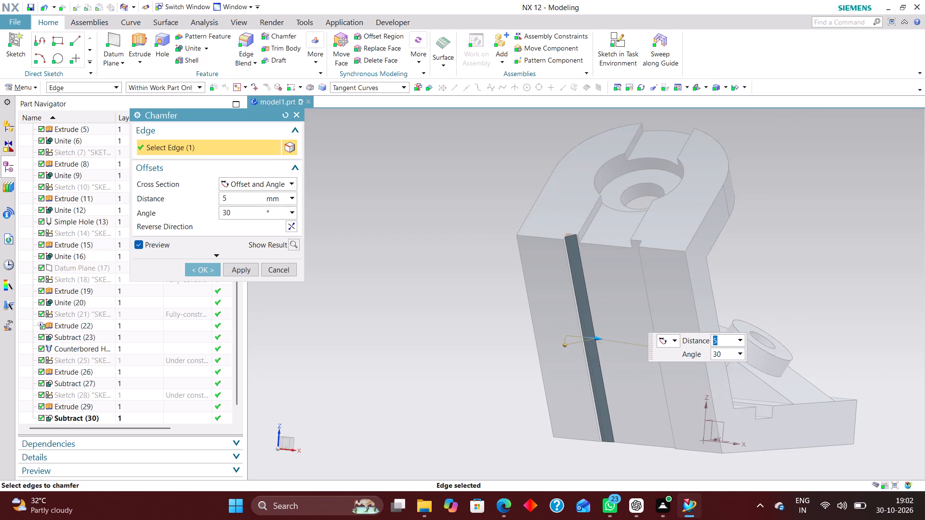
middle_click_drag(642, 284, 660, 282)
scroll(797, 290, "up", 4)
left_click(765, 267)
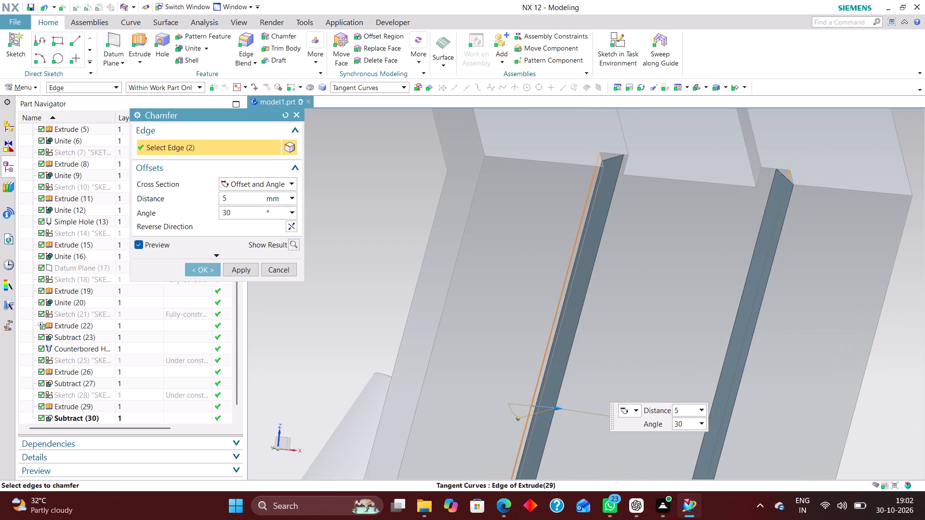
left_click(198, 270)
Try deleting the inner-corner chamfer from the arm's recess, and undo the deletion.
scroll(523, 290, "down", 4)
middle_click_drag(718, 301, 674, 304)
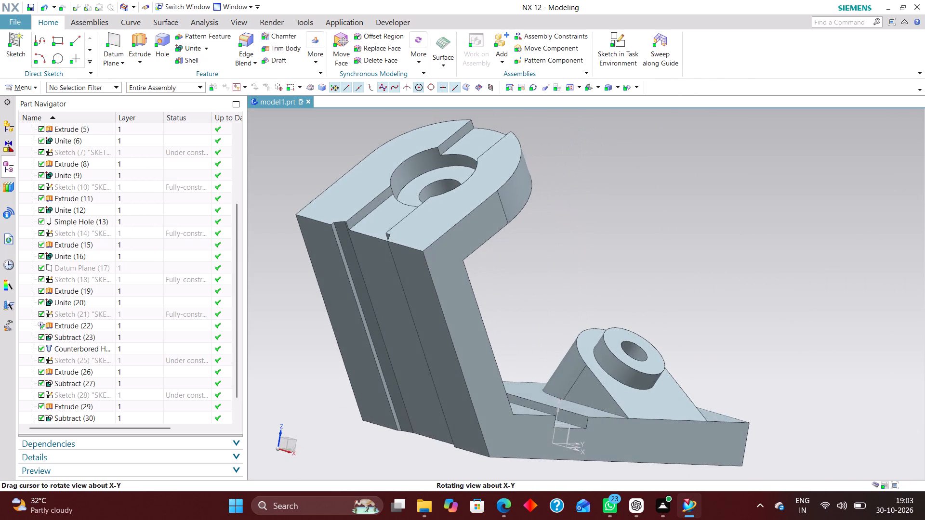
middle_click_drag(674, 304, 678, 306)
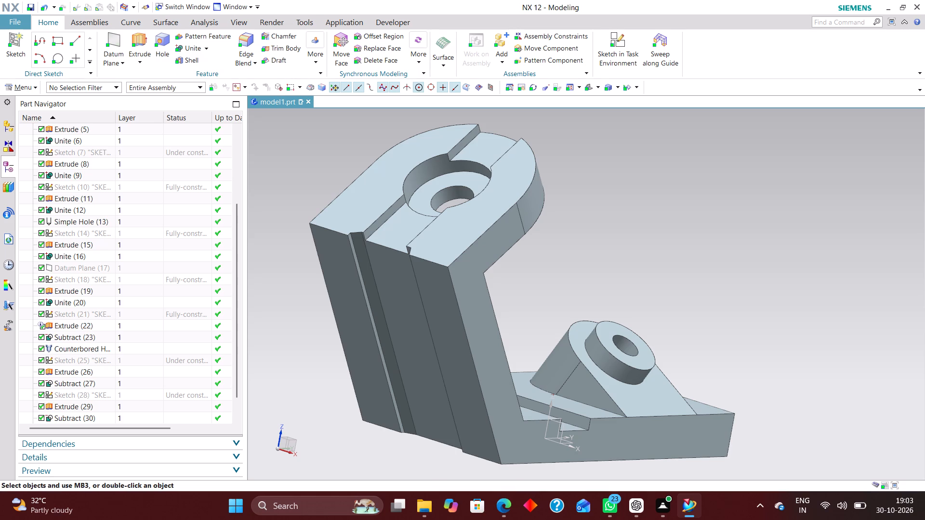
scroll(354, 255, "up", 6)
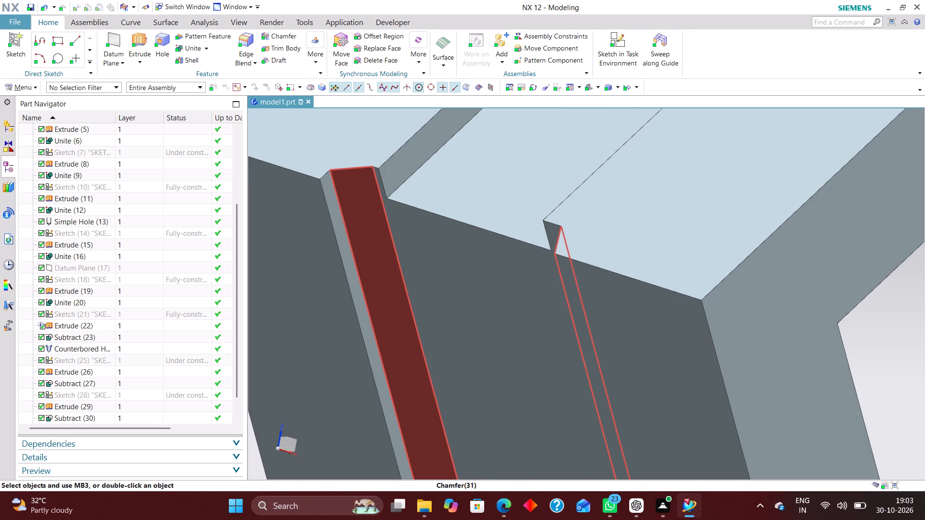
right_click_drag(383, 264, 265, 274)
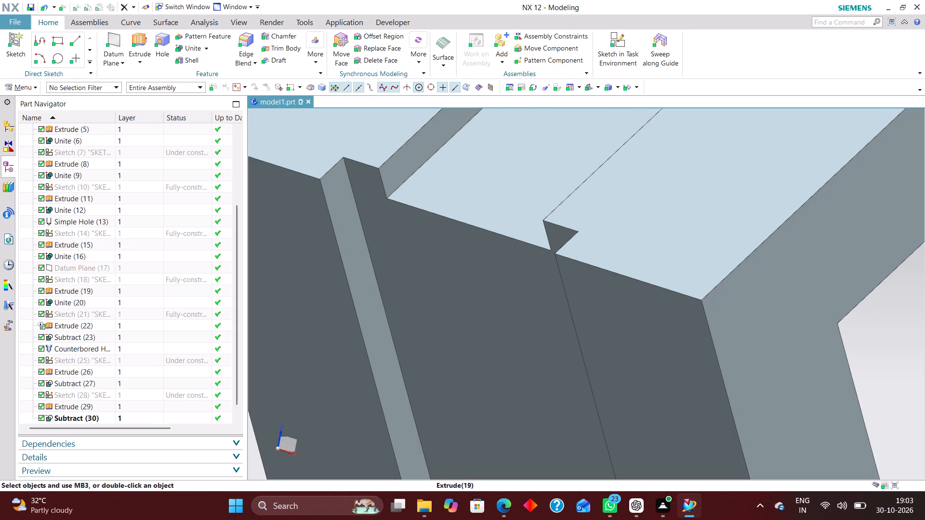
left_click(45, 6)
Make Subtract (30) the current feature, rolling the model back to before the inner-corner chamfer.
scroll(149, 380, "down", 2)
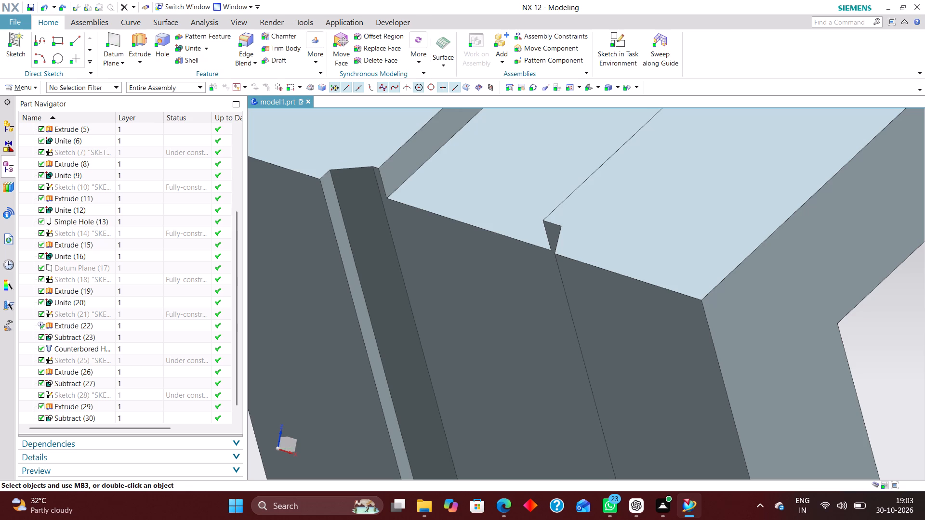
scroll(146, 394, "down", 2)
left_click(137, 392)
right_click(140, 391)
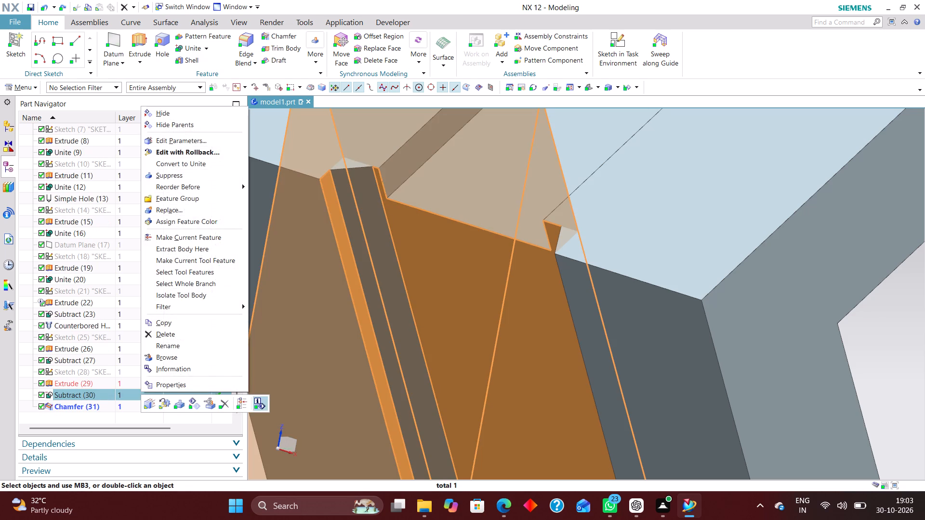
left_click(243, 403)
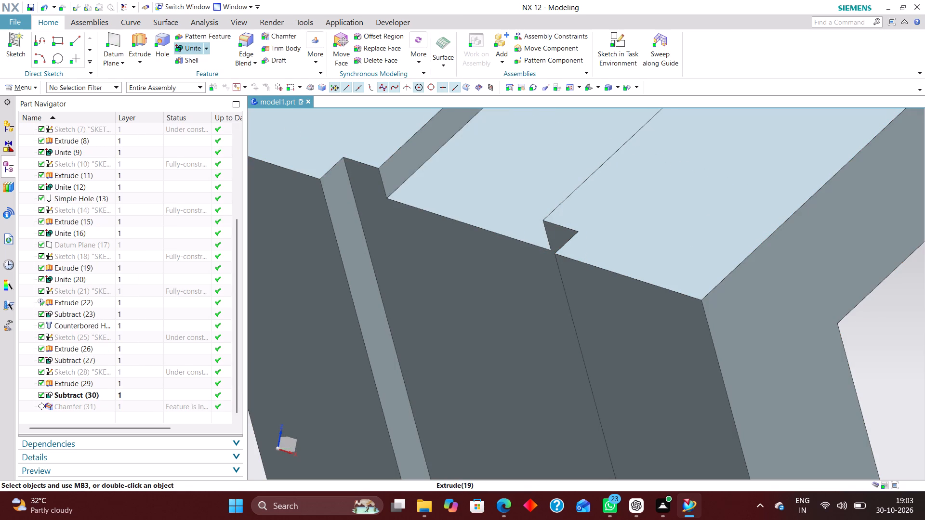
Chamfer the two long outer edges where the recess's side walls meet the arm's outer face, with a 5 mm distance and 30° angle.
left_click(275, 31)
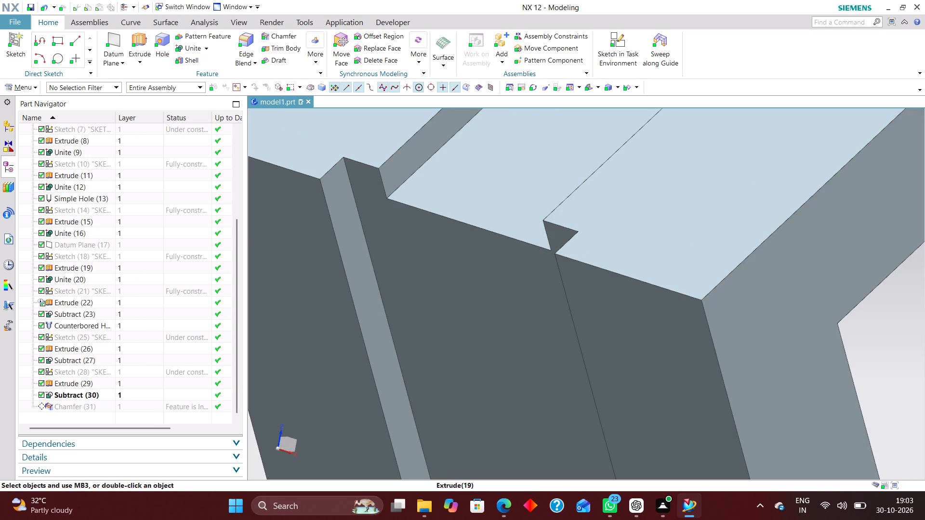
left_click(277, 39)
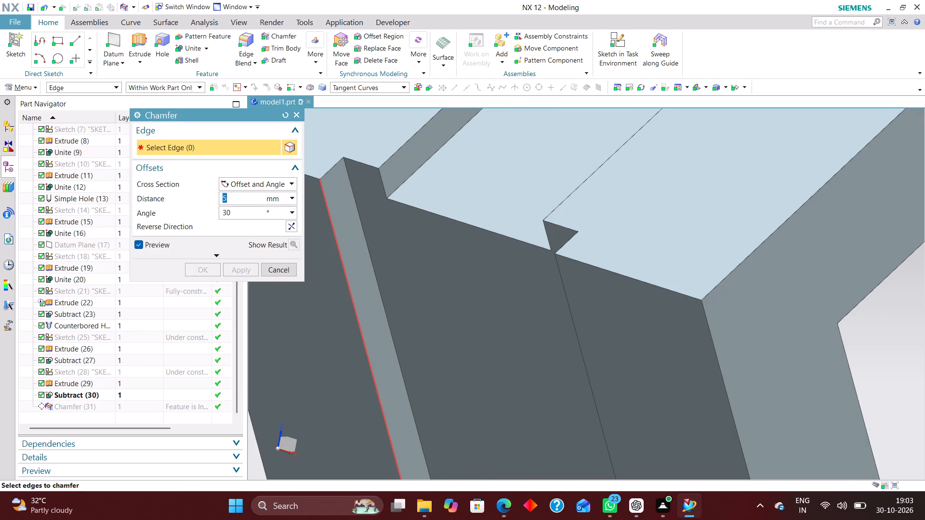
left_click(354, 311)
scroll(432, 305, "down", 2)
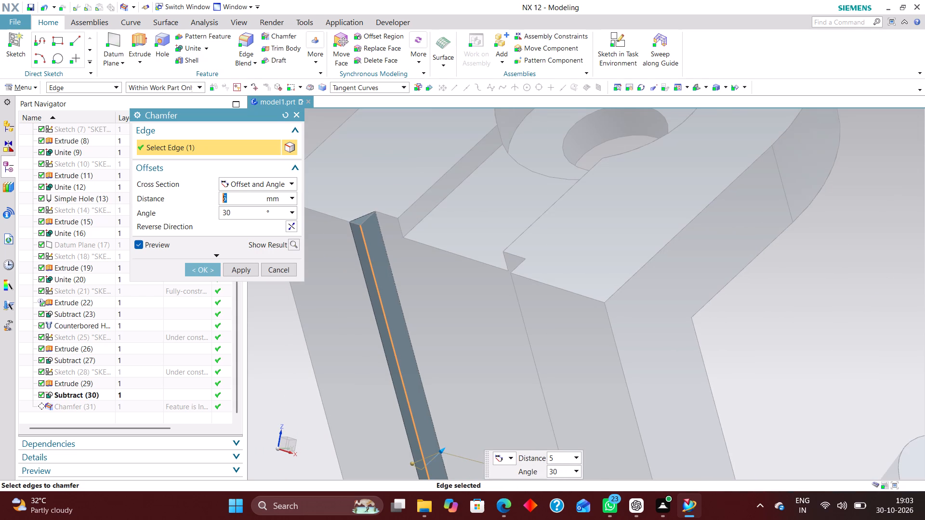
scroll(468, 290, "down", 1)
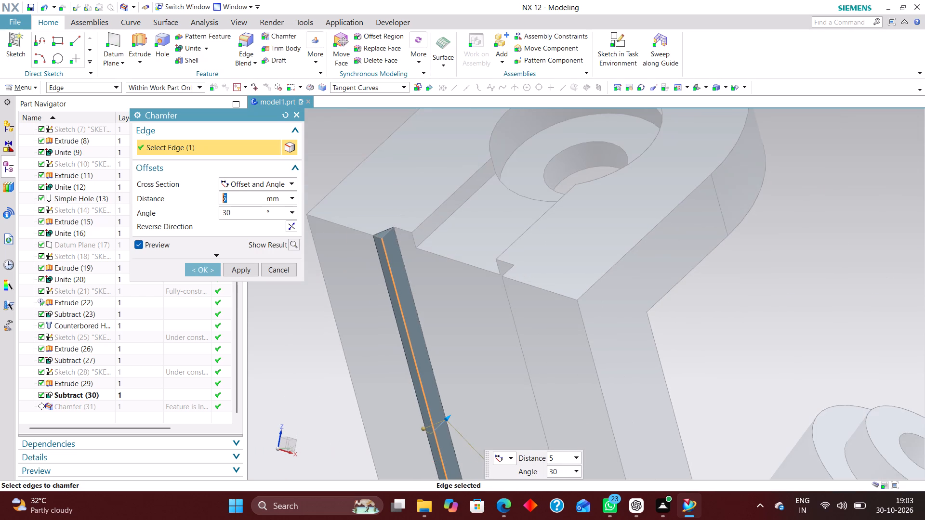
middle_click_drag(496, 352, 528, 334)
scroll(537, 338, "down", 2)
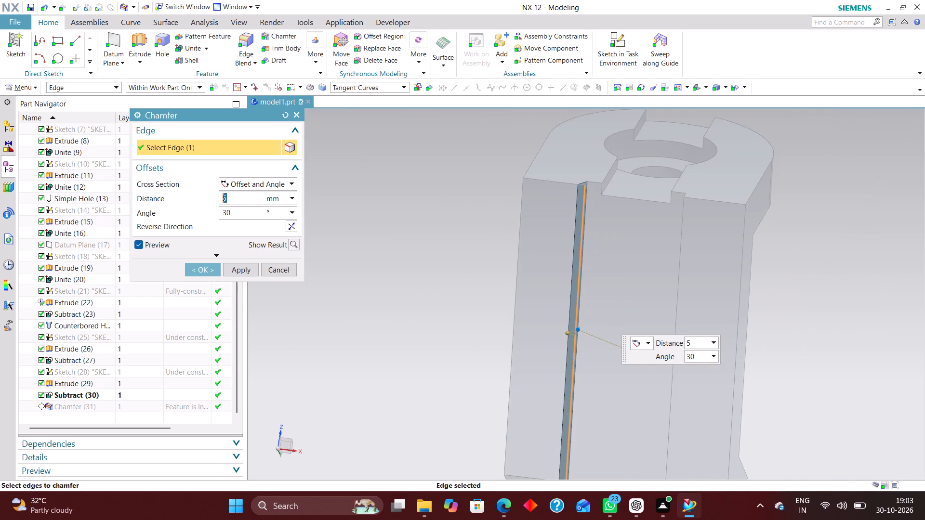
middle_click_drag(688, 300, 728, 305)
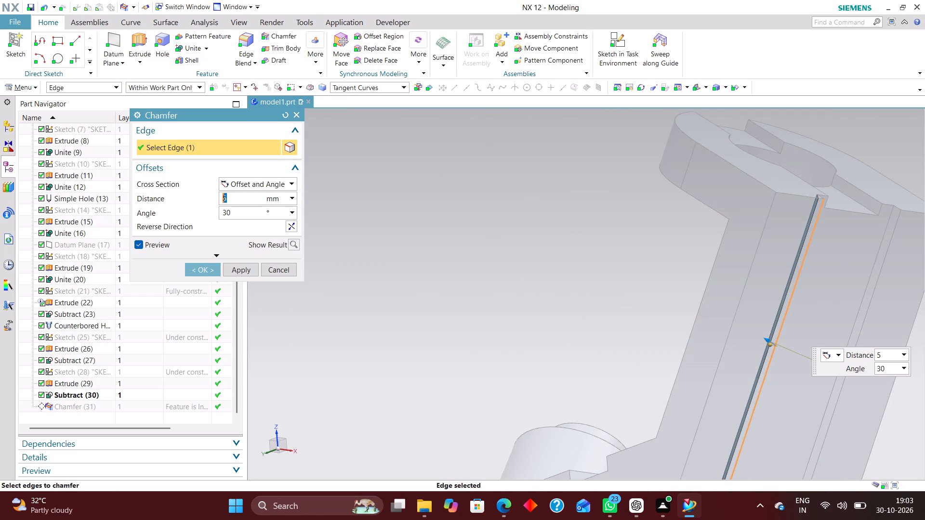
left_click(869, 301)
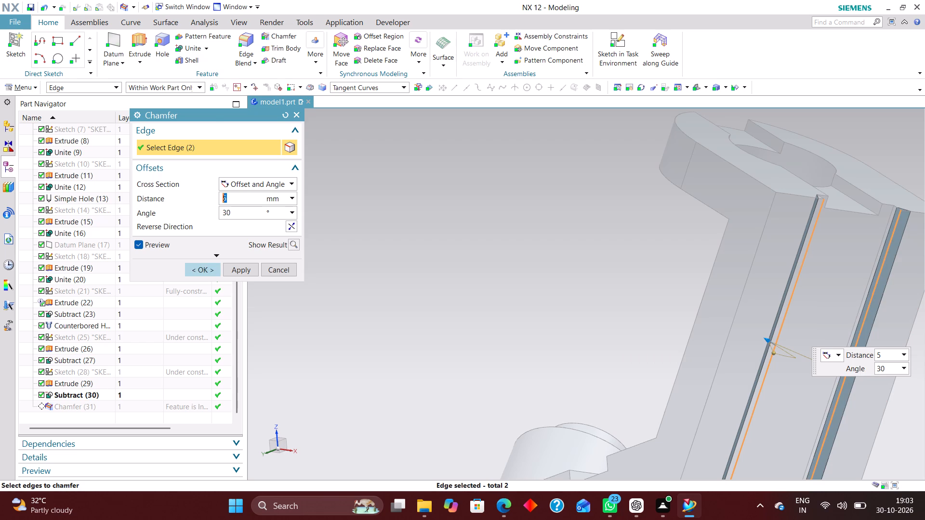
left_click(195, 265)
Examine the chamfered recess, slot and counterbored end of the inclined arm from several viewing angles.
middle_click_drag(738, 337, 679, 341)
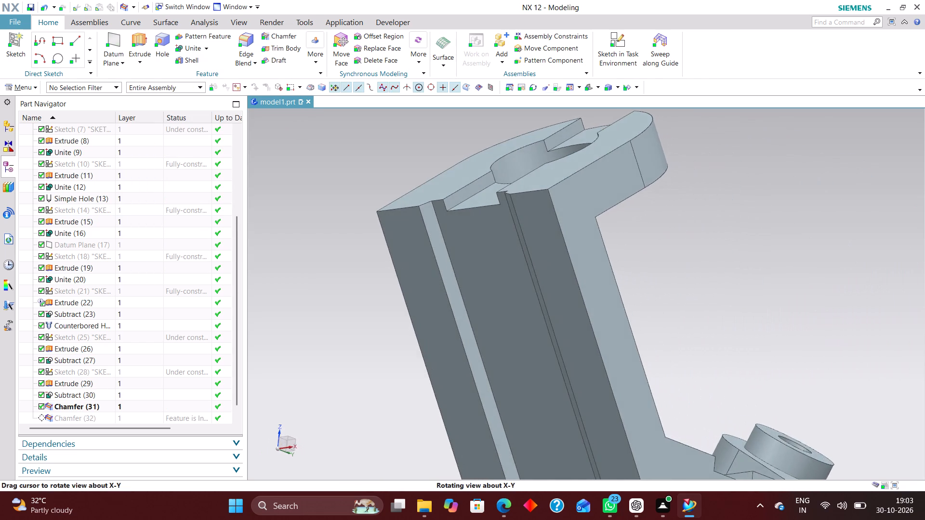
middle_click_drag(679, 341, 661, 344)
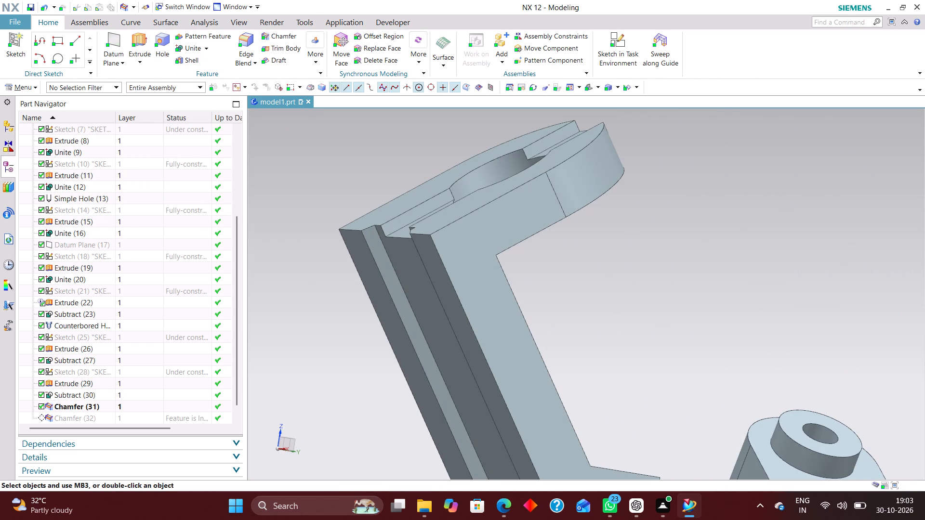
left_click(590, 90)
scroll(620, 247, "up", 1)
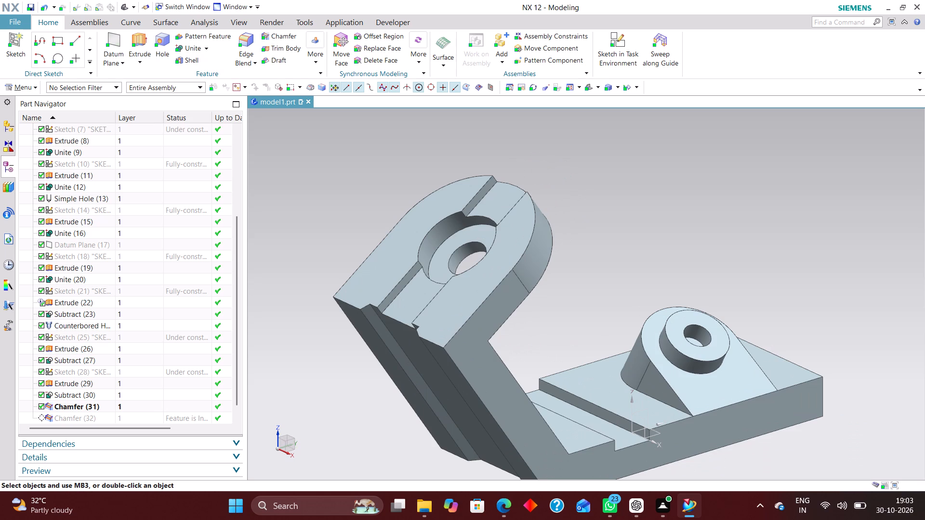
key("End")
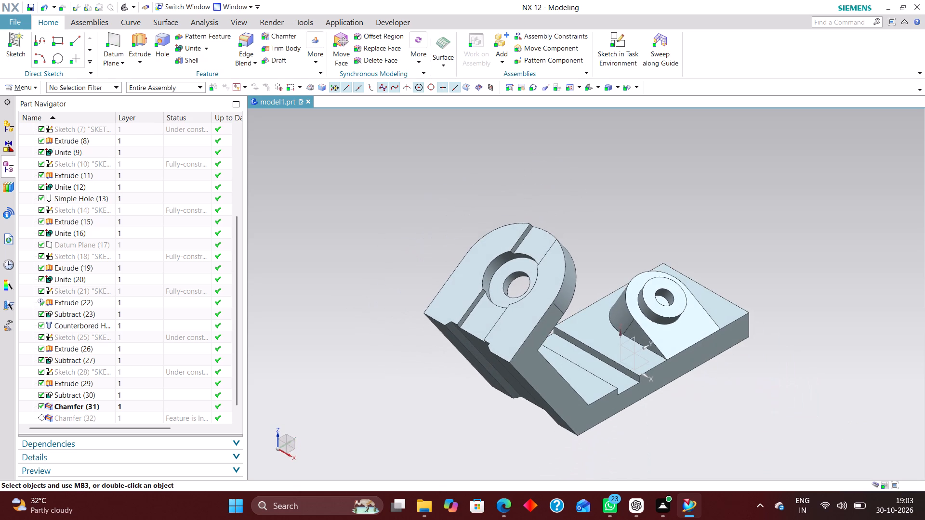
scroll(496, 272, "up", 2)
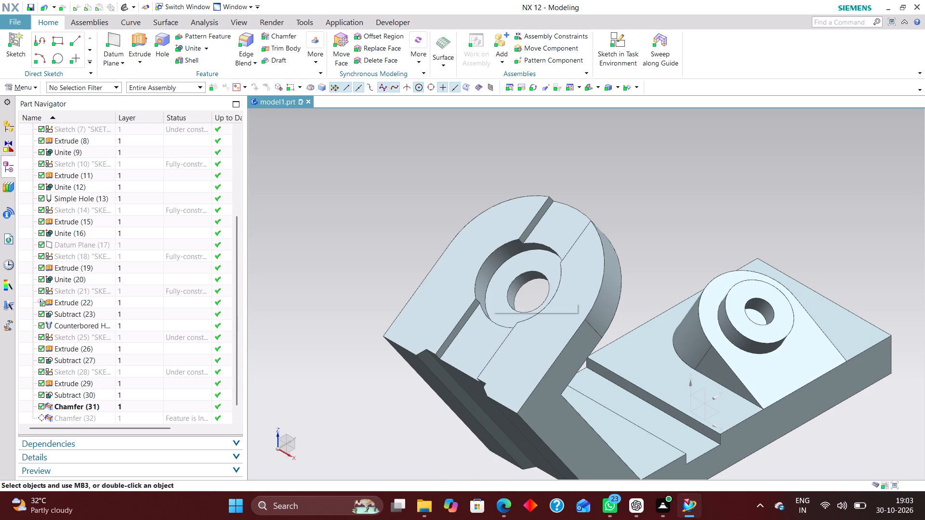
middle_click_drag(624, 195, 605, 201)
scroll(563, 189, "up", 1)
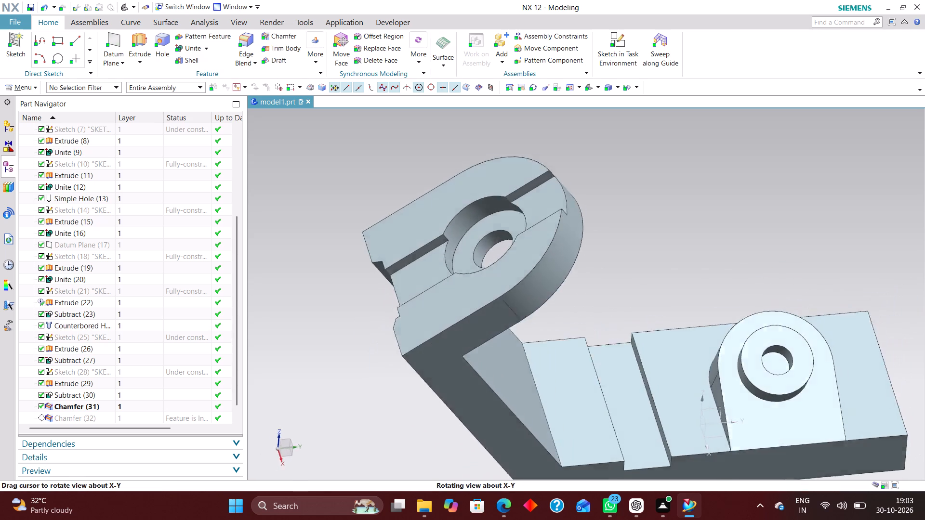
middle_click_drag(605, 201, 595, 196)
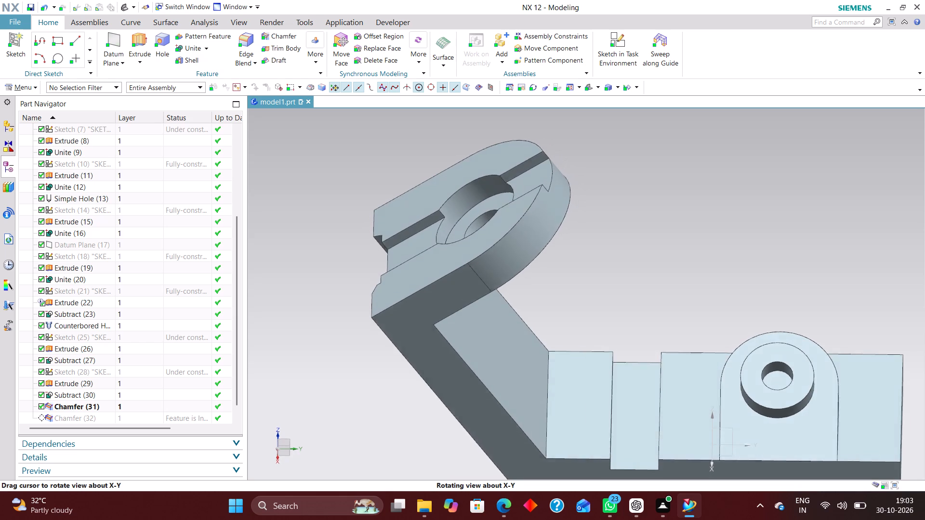
middle_click_drag(595, 196, 583, 195)
scroll(483, 134, "up", 4)
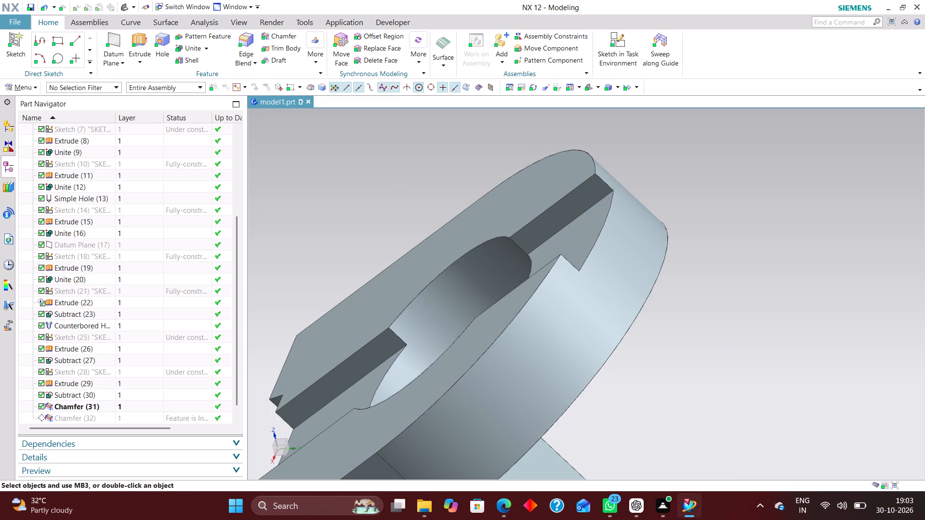
Measure the slot's depth from the counterbored end's flat face to the slot floor.
left_click(203, 23)
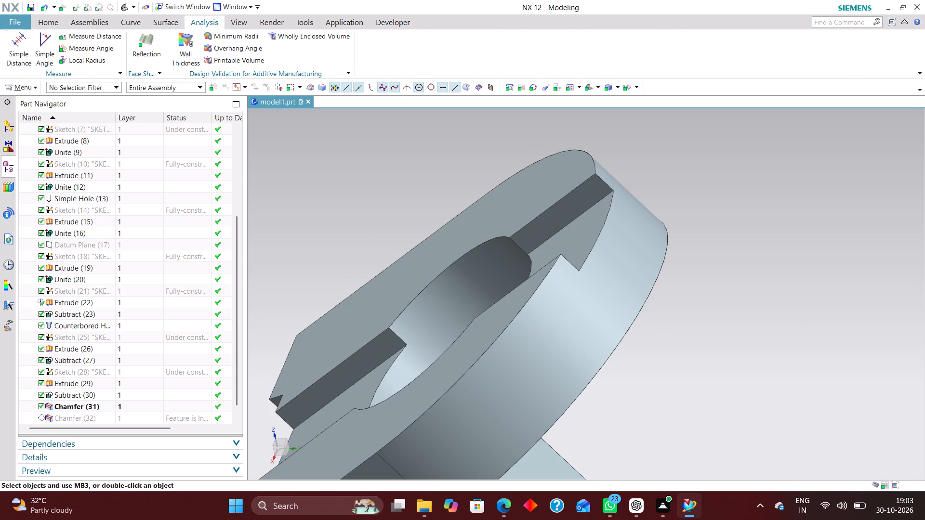
left_click(17, 38)
left_click(567, 173)
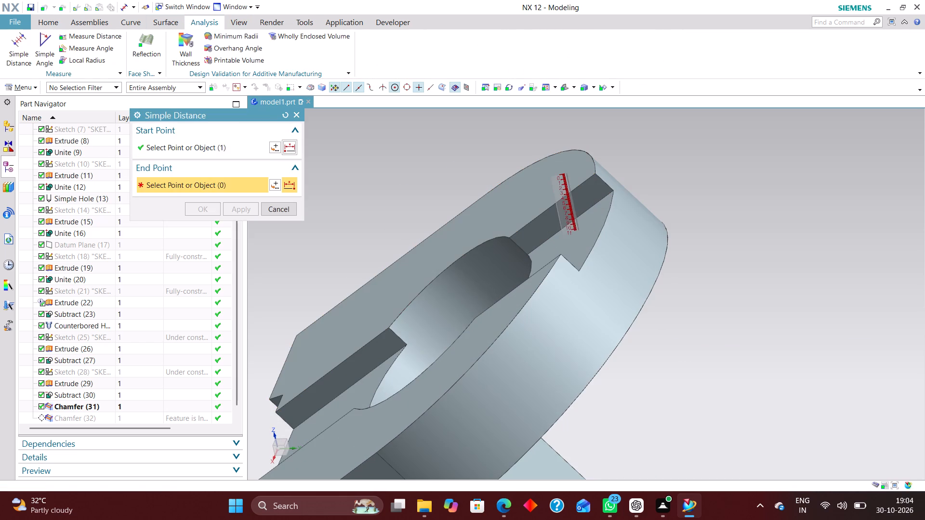
left_click(583, 231)
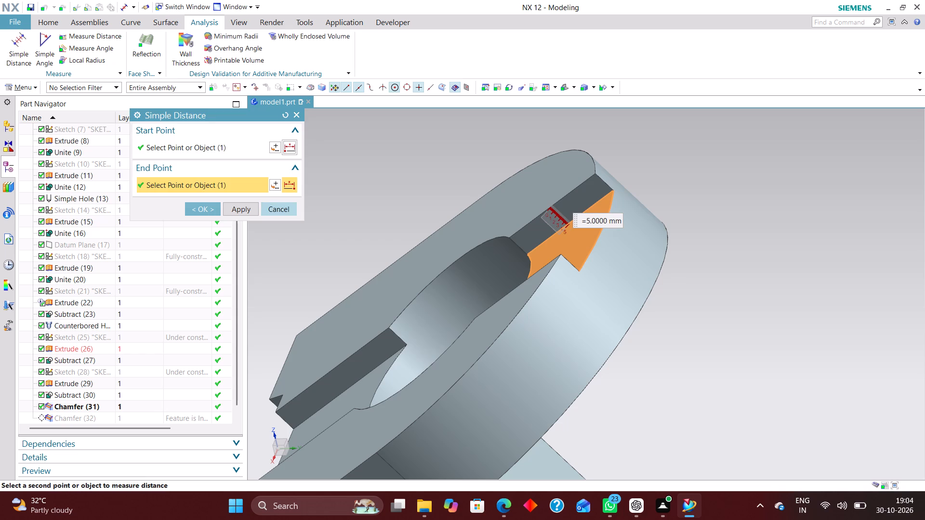
left_click(278, 208)
left_click(51, 20)
Examine the inclined arm's recess, its chamfered long edges and the adjoining slotted, counterbored end from several viewing angles.
scroll(738, 258, "down", 4)
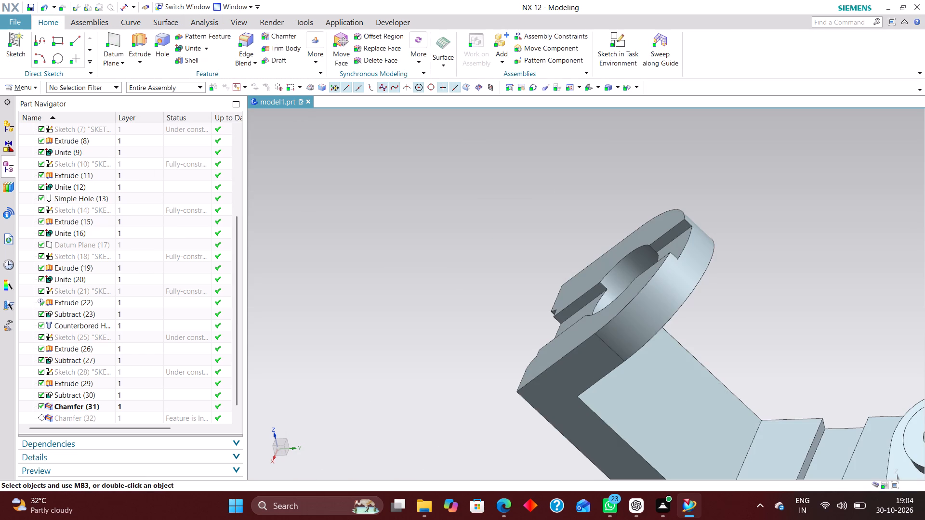
left_click(588, 87)
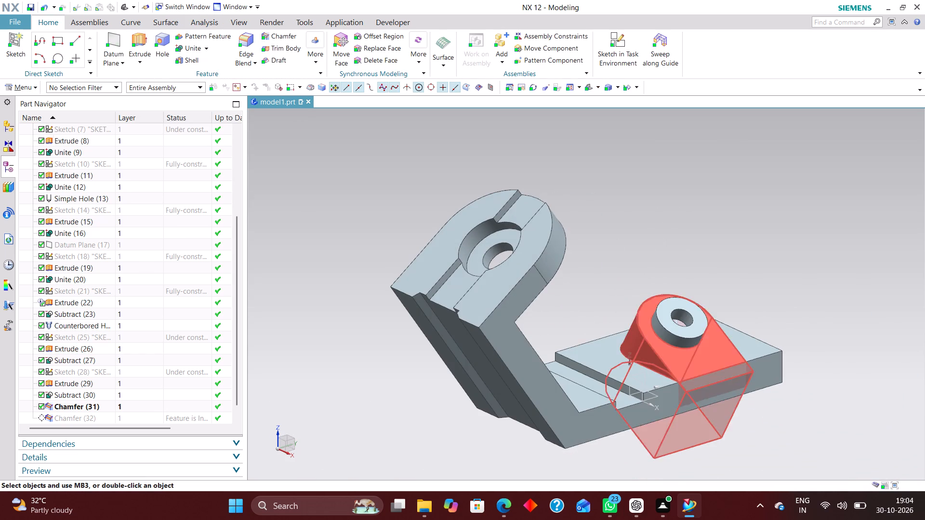
scroll(420, 315, "up", 8)
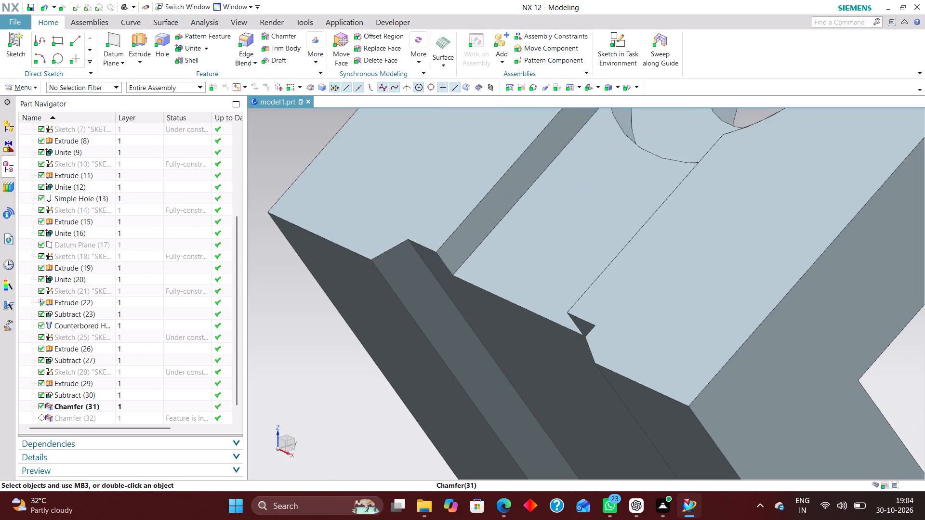
scroll(589, 302, "down", 1)
middle_click_drag(681, 314, 702, 311)
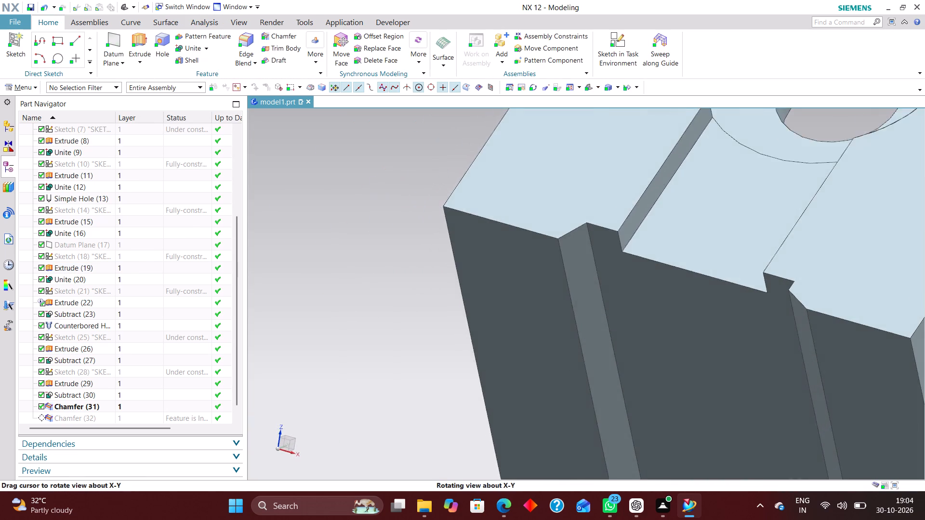
middle_click_drag(702, 311, 716, 299)
scroll(572, 297, "down", 2)
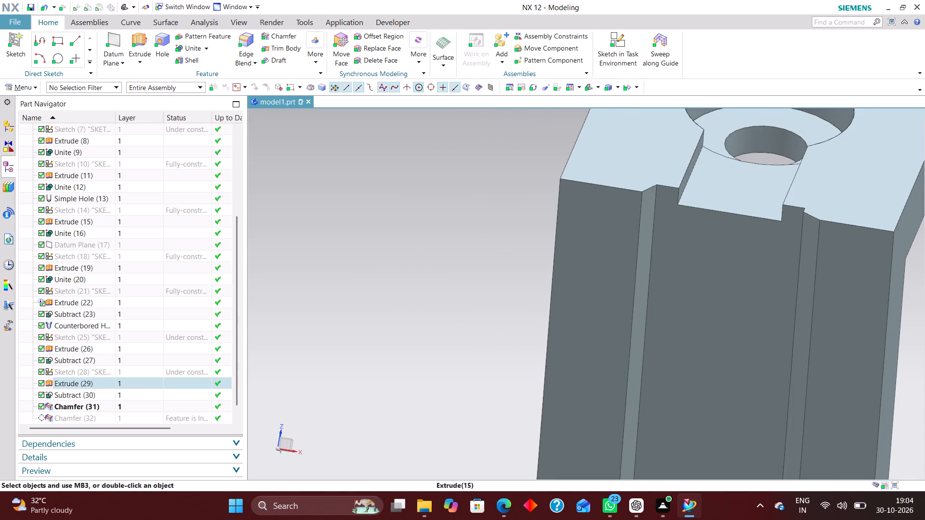
scroll(577, 289, "down", 2)
middle_click_drag(737, 306, 755, 312)
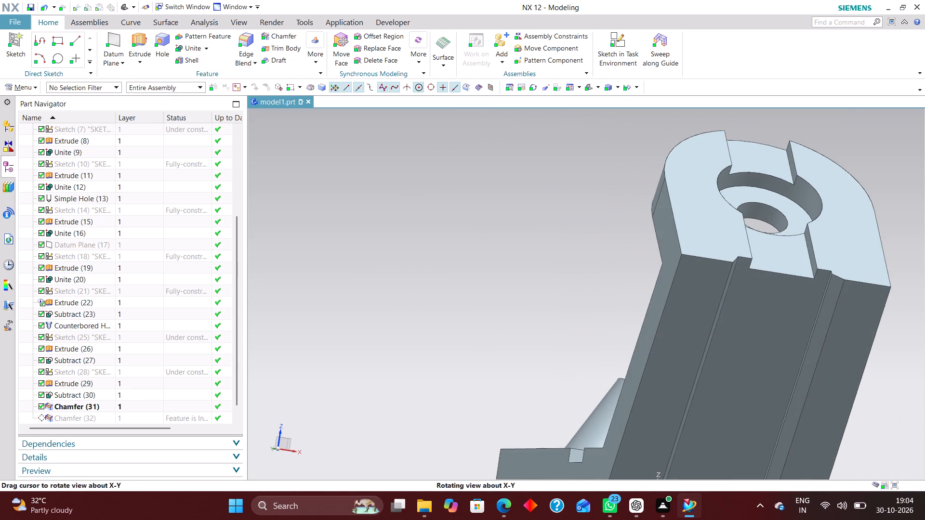
middle_click_drag(755, 312, 761, 311)
middle_click_drag(753, 309, 715, 297)
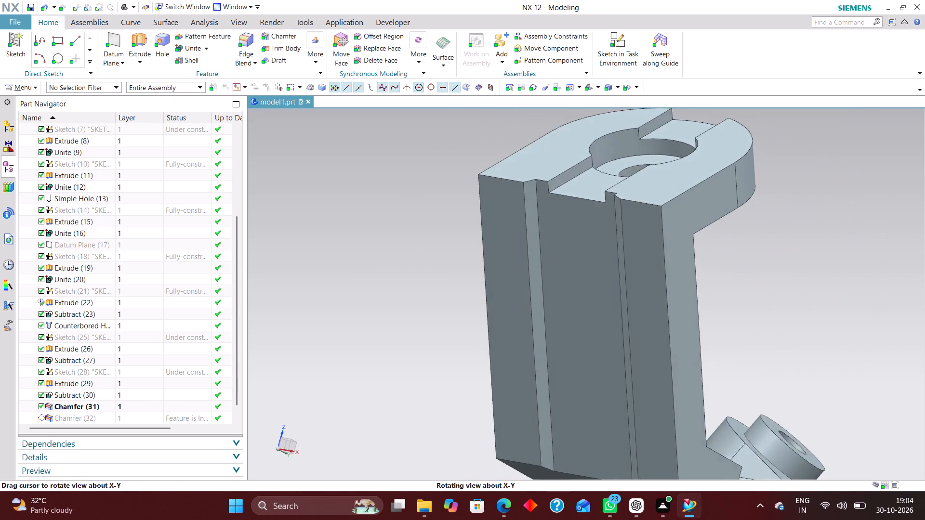
middle_click_drag(715, 297, 700, 297)
scroll(482, 265, "up", 7)
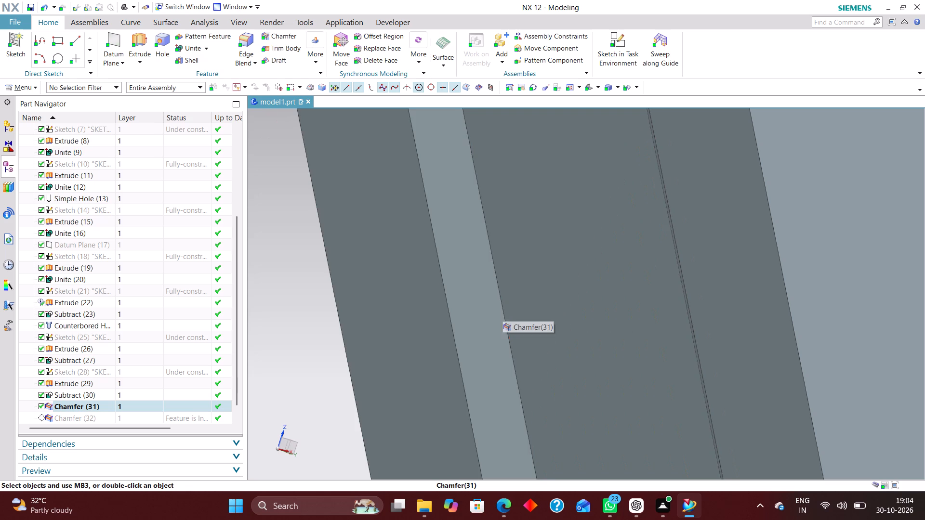
scroll(500, 381, "down", 5)
middle_click_drag(662, 341, 717, 335)
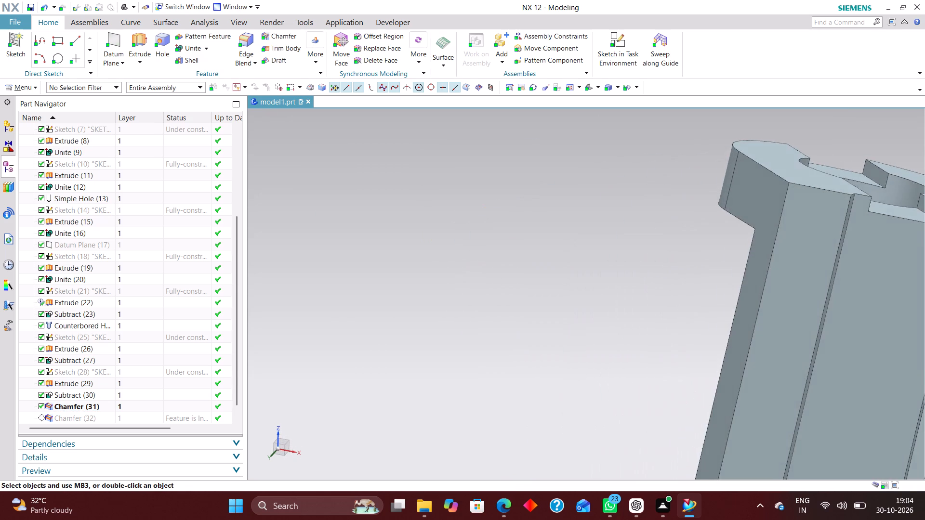
scroll(542, 352, "down", 4)
scroll(778, 355, "up", 5)
middle_click_drag(750, 353, 765, 368)
scroll(684, 346, "up", 7)
scroll(671, 328, "down", 7)
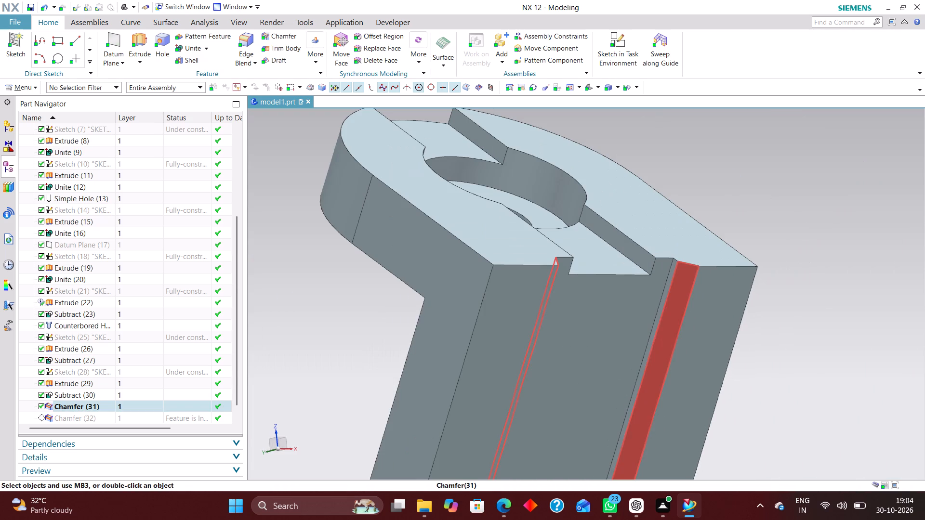
middle_click_drag(883, 278, 863, 286)
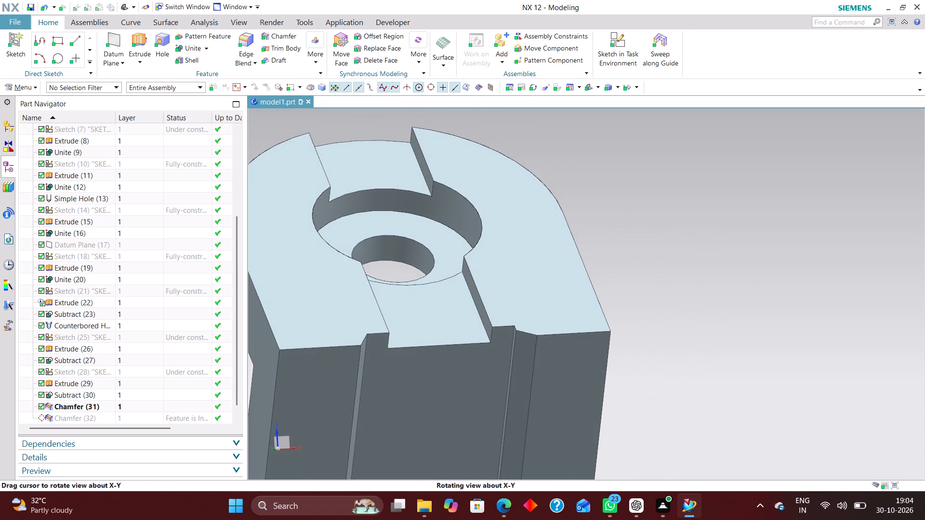
scroll(877, 278, "down", 3)
middle_click_drag(870, 283, 843, 269)
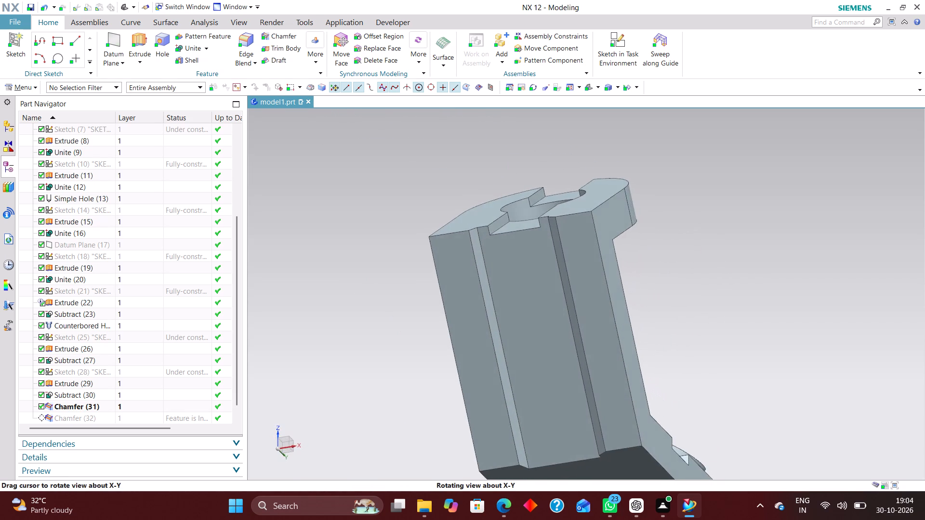
middle_click_drag(843, 269, 860, 272)
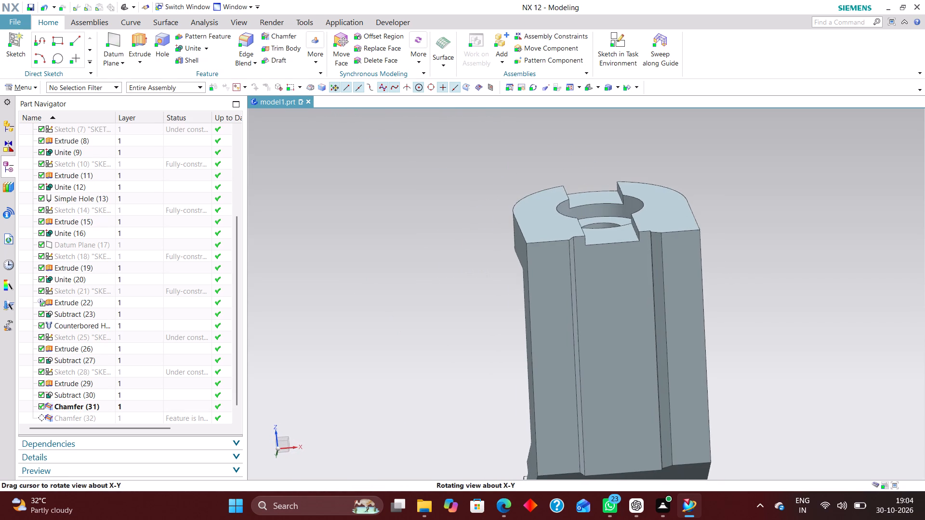
middle_click_drag(860, 272, 856, 272)
scroll(746, 303, "down", 2)
scroll(765, 336, "up", 2)
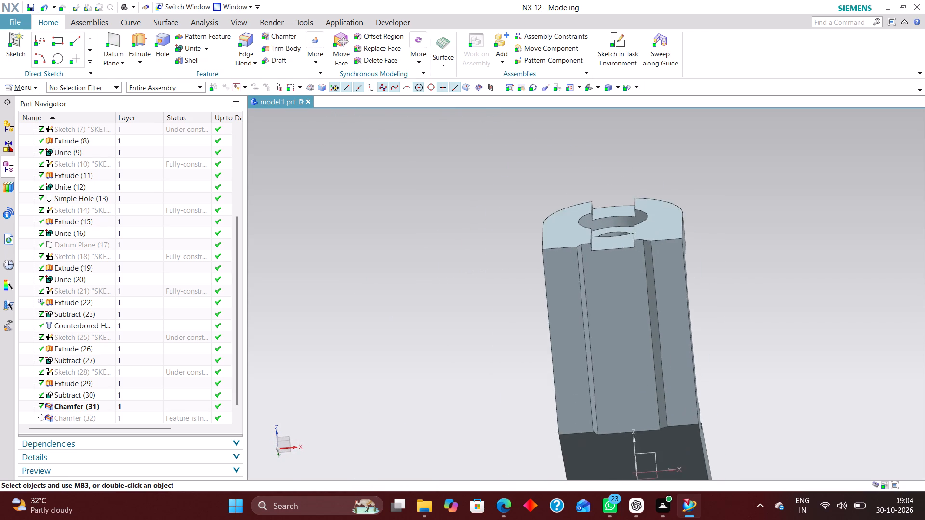
scroll(765, 336, "up", 1)
middle_click_drag(766, 265, 754, 276)
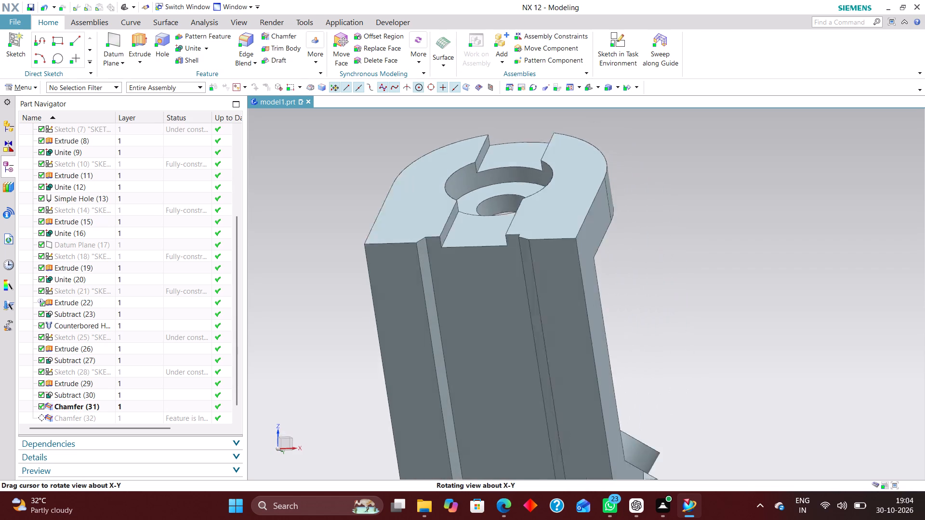
middle_click_drag(754, 276, 751, 275)
scroll(806, 280, "down", 2)
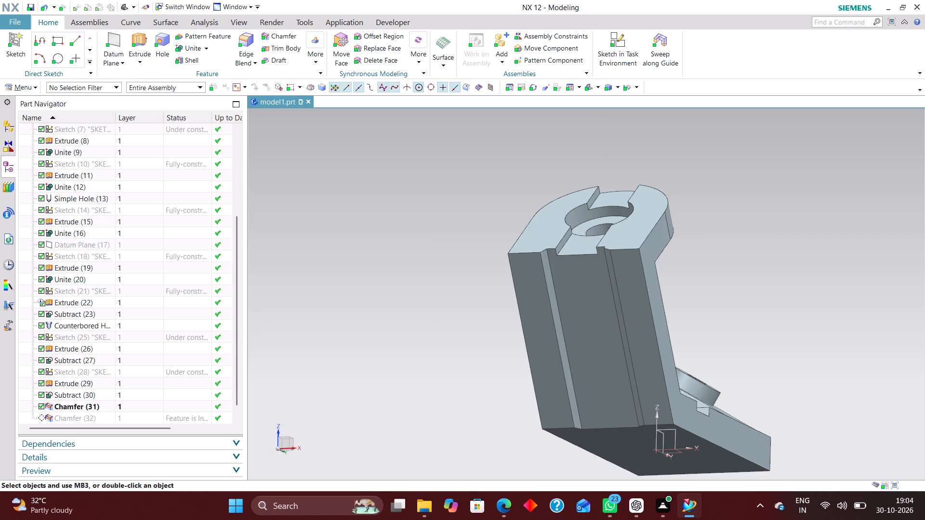
scroll(595, 247, "up", 3)
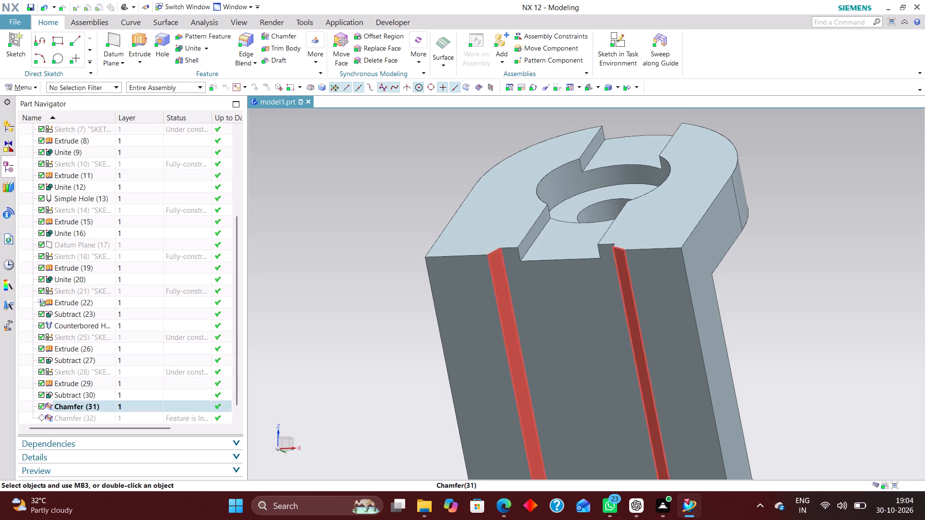
middle_click_drag(773, 295, 732, 291)
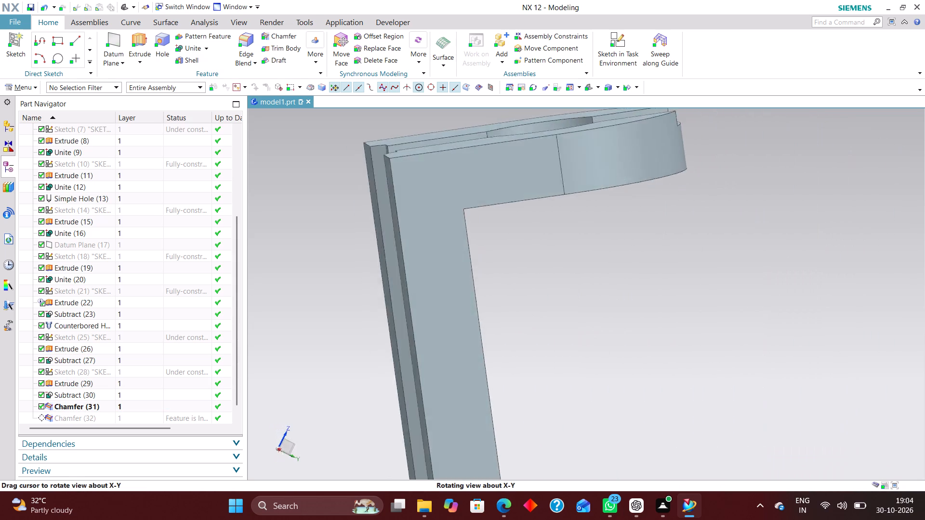
middle_click_drag(732, 291, 719, 312)
key("End")
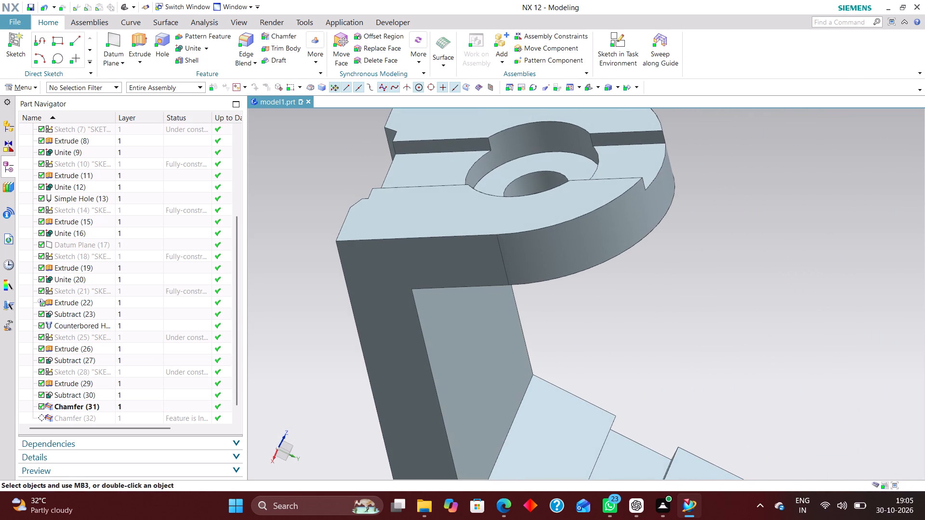
key("End")
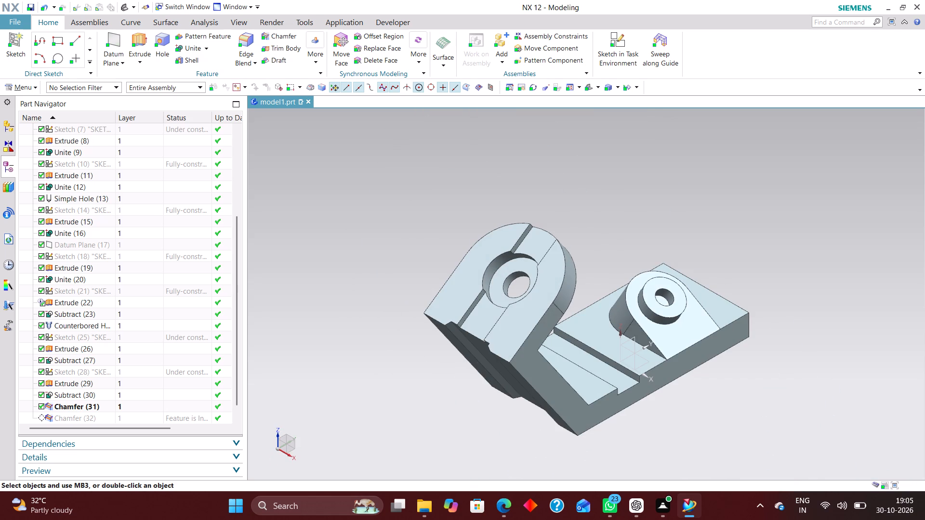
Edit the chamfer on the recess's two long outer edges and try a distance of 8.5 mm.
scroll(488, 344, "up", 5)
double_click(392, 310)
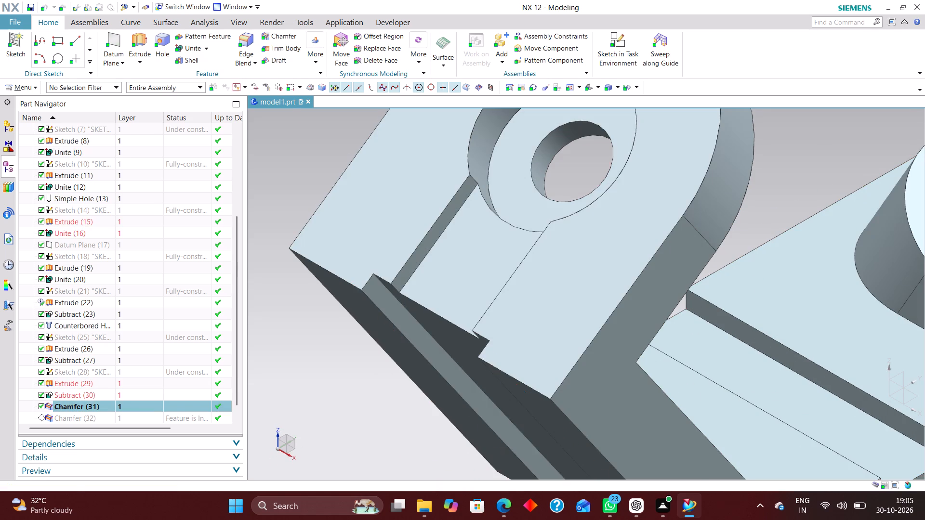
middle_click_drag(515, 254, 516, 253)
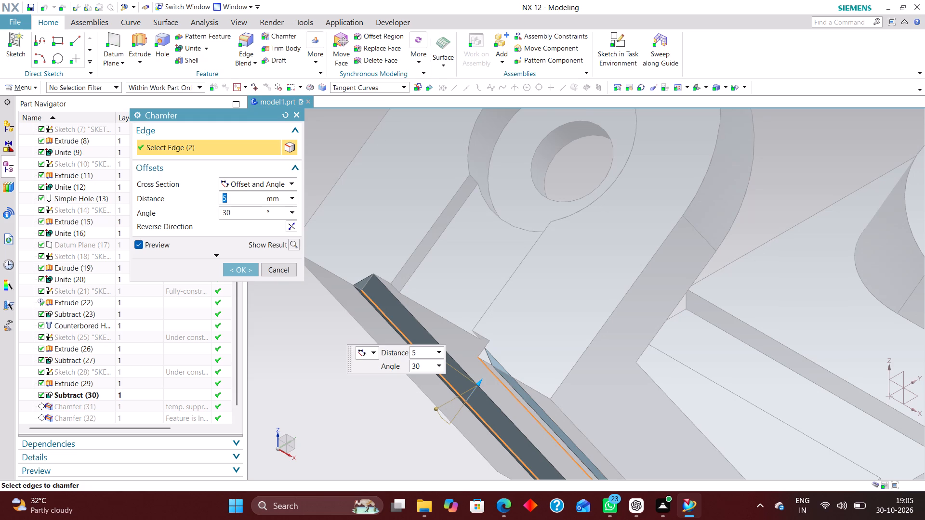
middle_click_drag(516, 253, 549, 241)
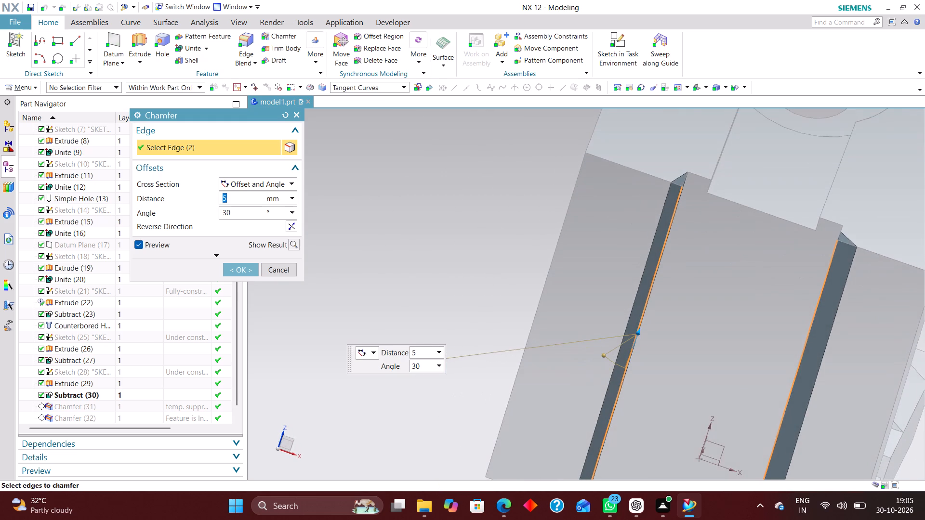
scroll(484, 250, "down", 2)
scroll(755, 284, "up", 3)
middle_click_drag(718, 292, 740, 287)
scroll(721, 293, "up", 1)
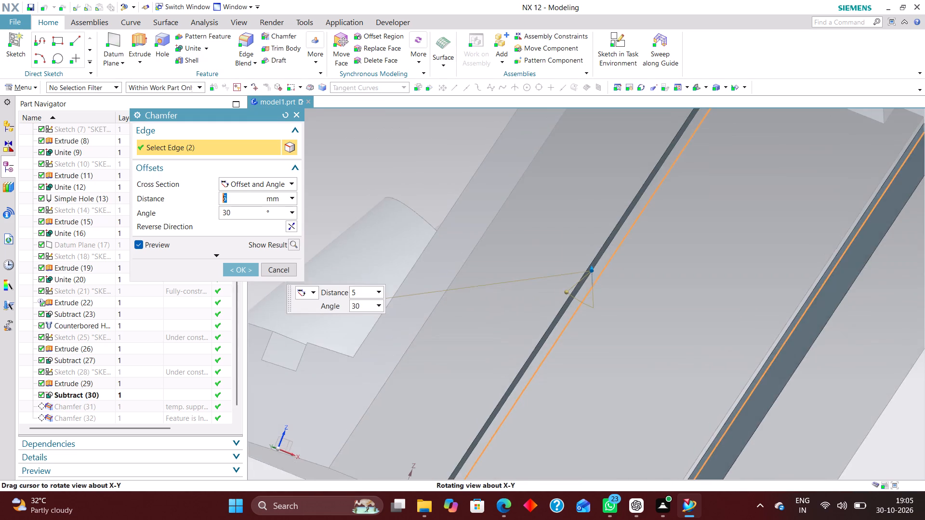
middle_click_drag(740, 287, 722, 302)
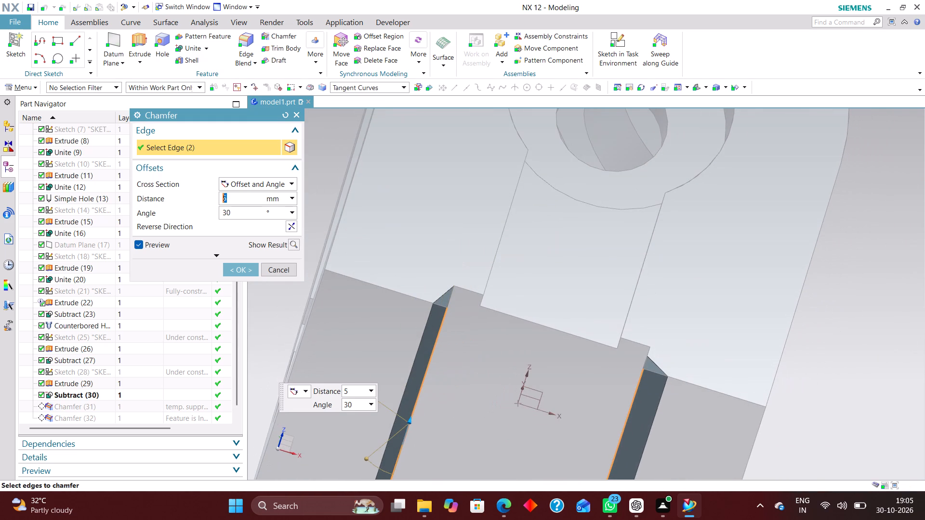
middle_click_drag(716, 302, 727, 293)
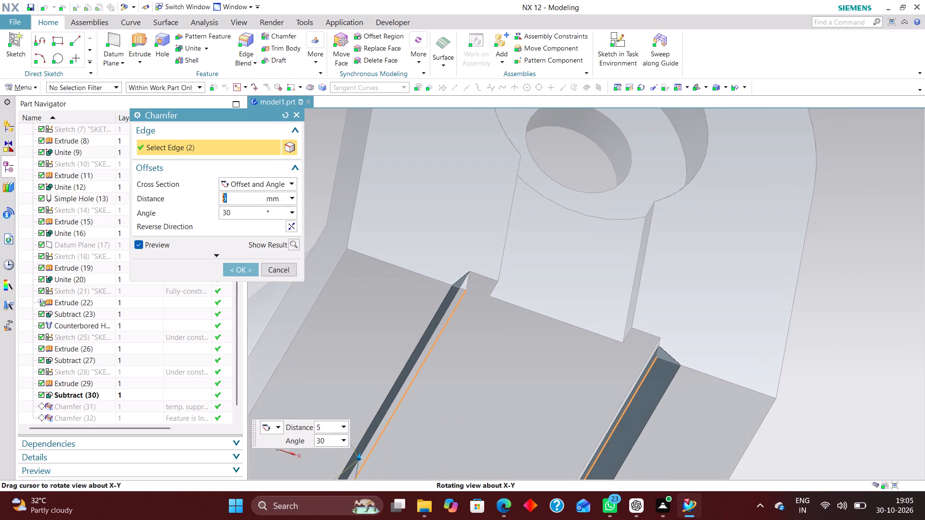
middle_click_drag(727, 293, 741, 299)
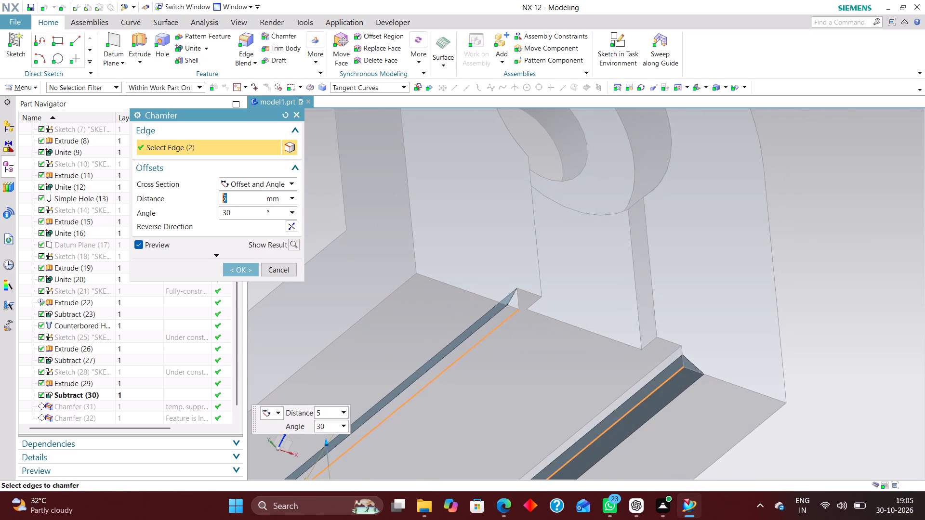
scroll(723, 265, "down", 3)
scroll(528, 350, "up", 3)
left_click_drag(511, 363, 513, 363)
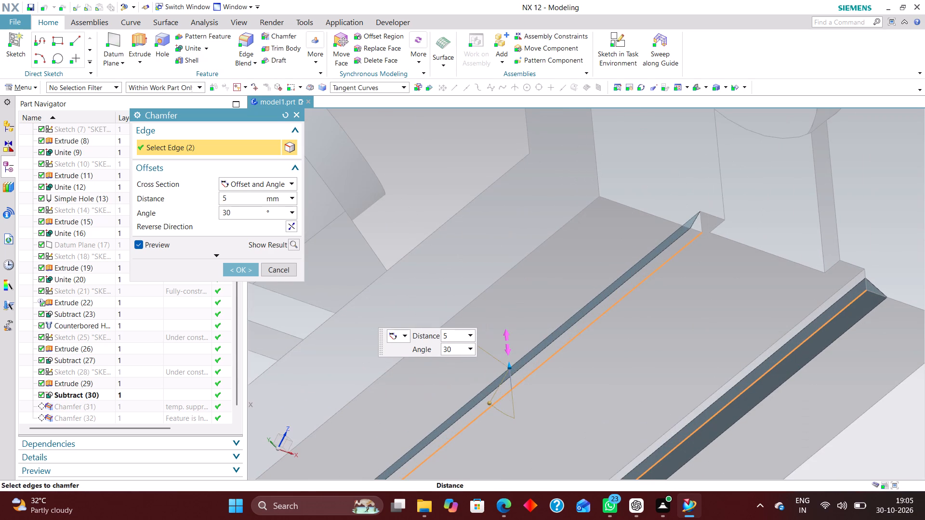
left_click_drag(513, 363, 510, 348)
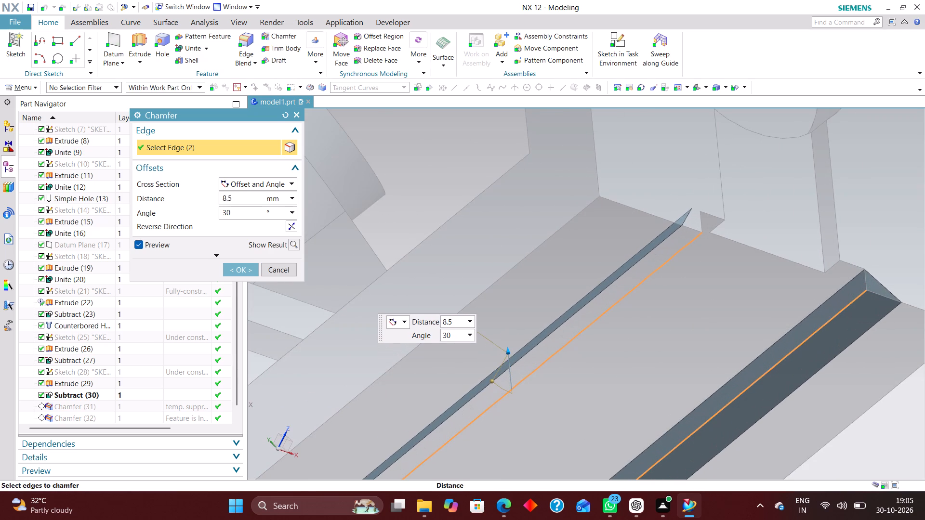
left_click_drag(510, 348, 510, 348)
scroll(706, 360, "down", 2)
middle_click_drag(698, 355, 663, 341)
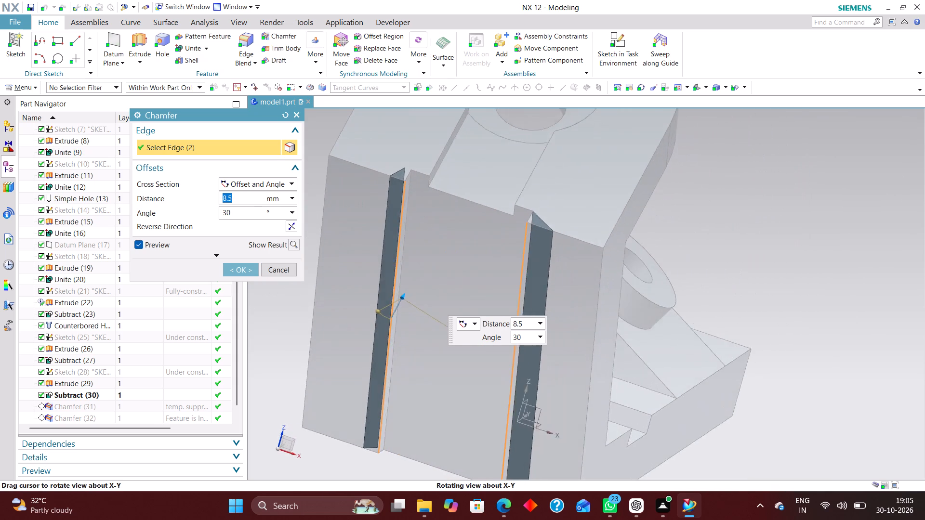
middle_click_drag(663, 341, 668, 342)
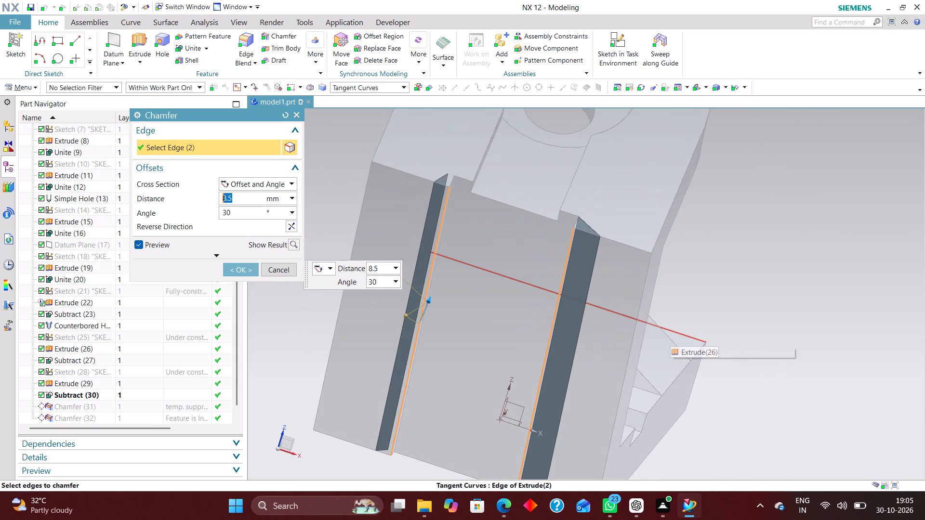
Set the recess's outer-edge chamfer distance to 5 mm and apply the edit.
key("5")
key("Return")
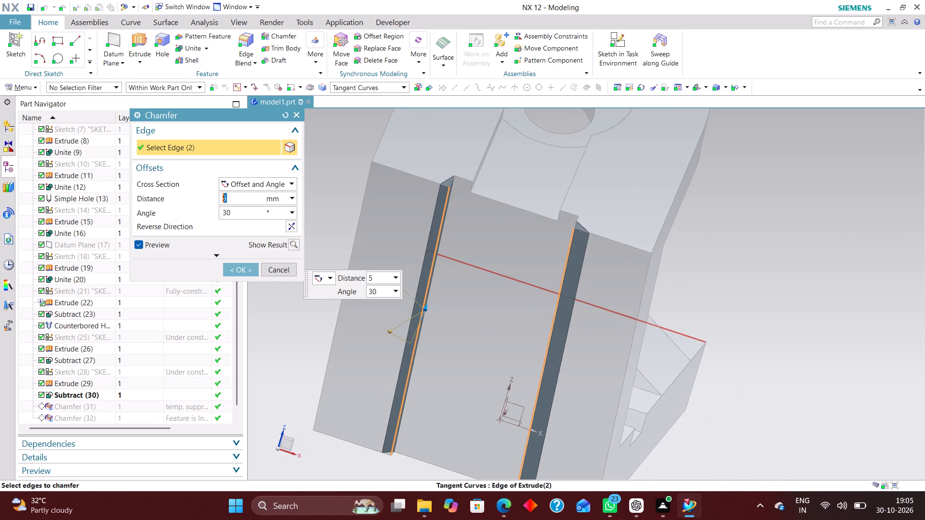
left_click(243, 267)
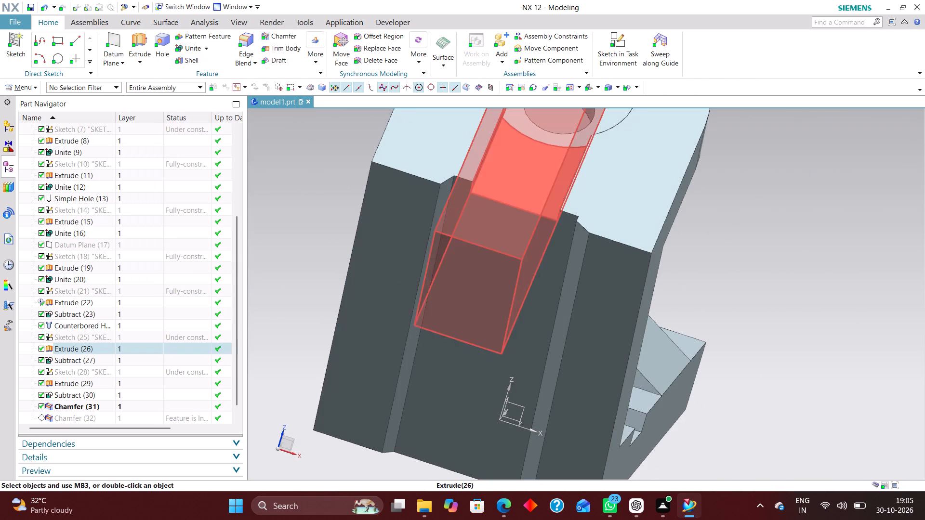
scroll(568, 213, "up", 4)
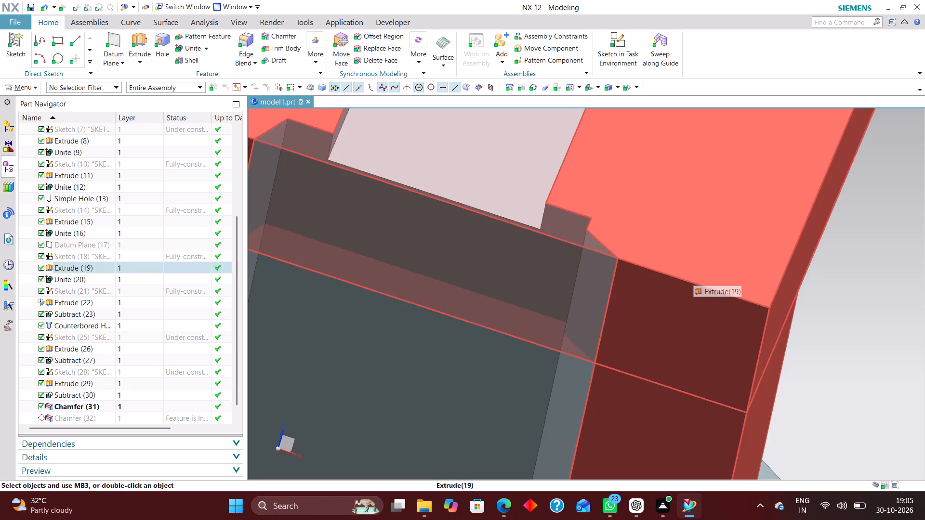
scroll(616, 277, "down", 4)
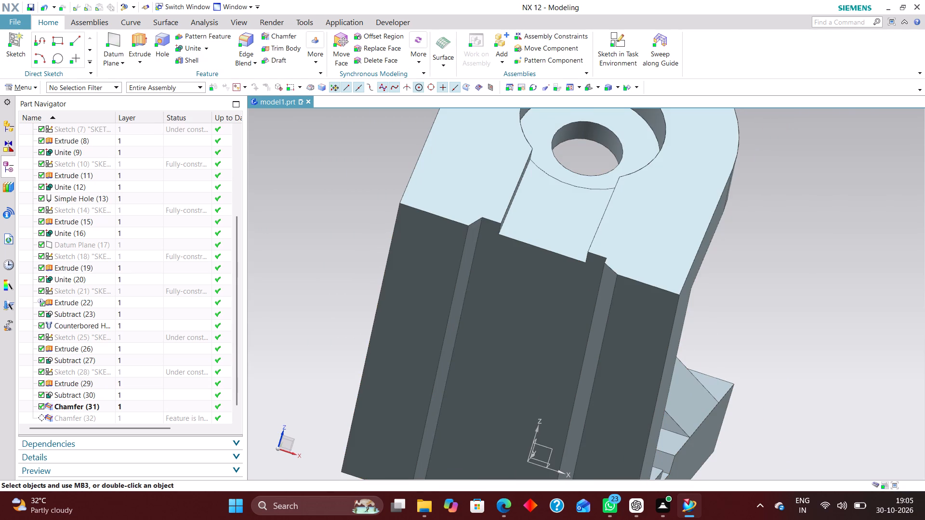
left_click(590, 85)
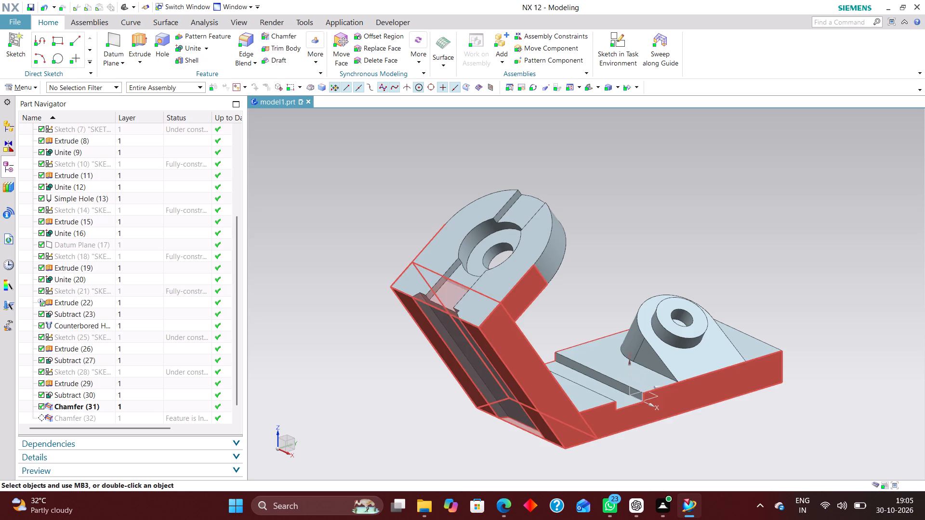
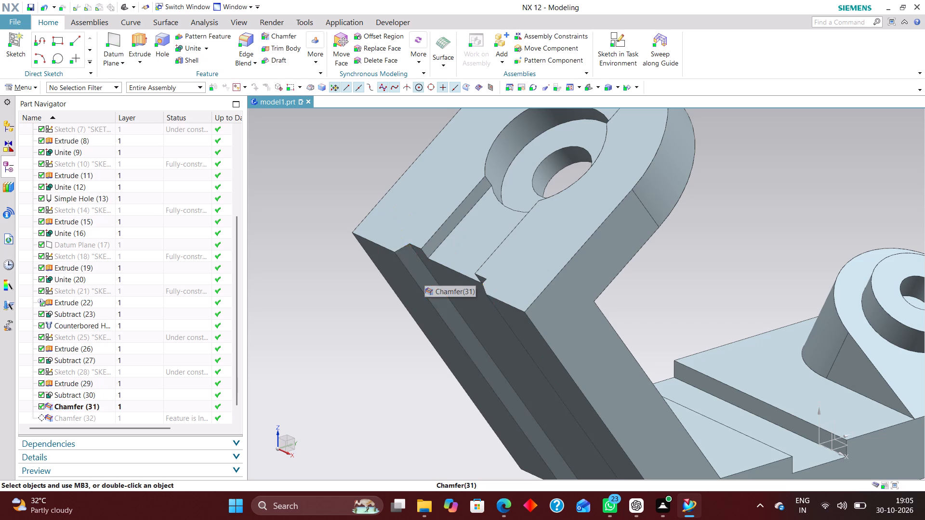
Open the rectangular sketch of the slot across the counterbored end, review its width and length dimensions, and close it.
scroll(509, 289, "down", 3)
scroll(669, 235, "up", 2)
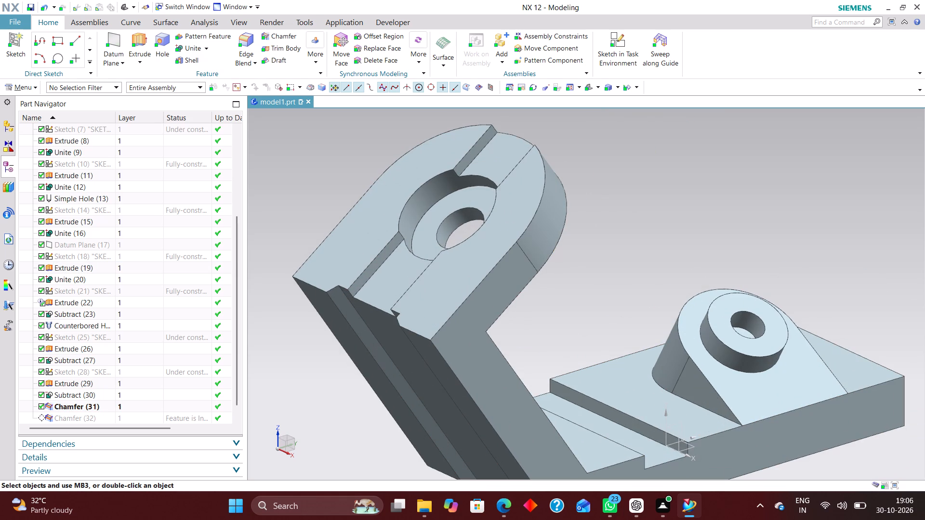
scroll(630, 265, "down", 4)
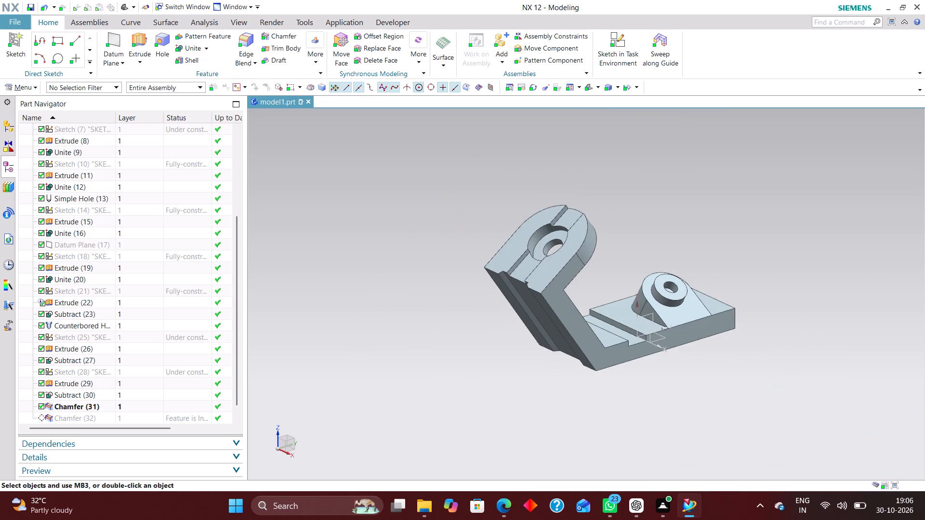
scroll(677, 249, "up", 2)
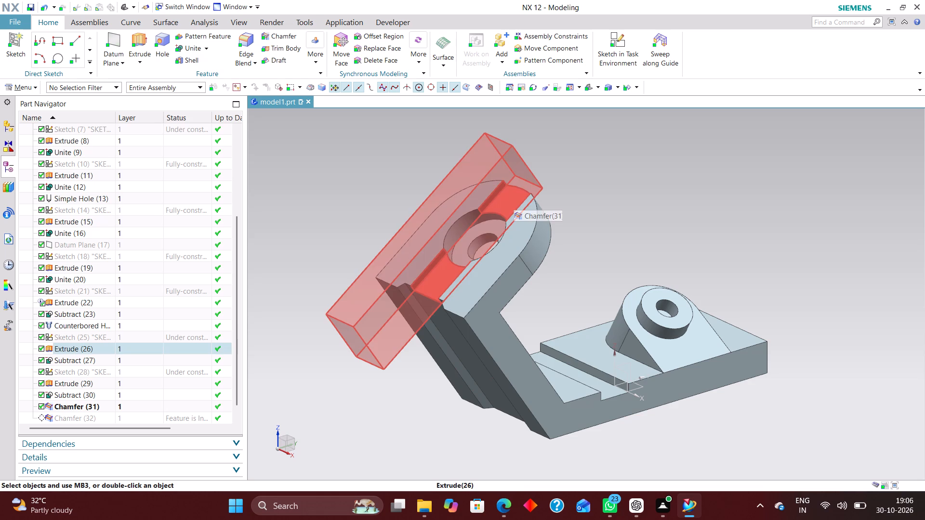
right_click(515, 197)
left_click(115, 331)
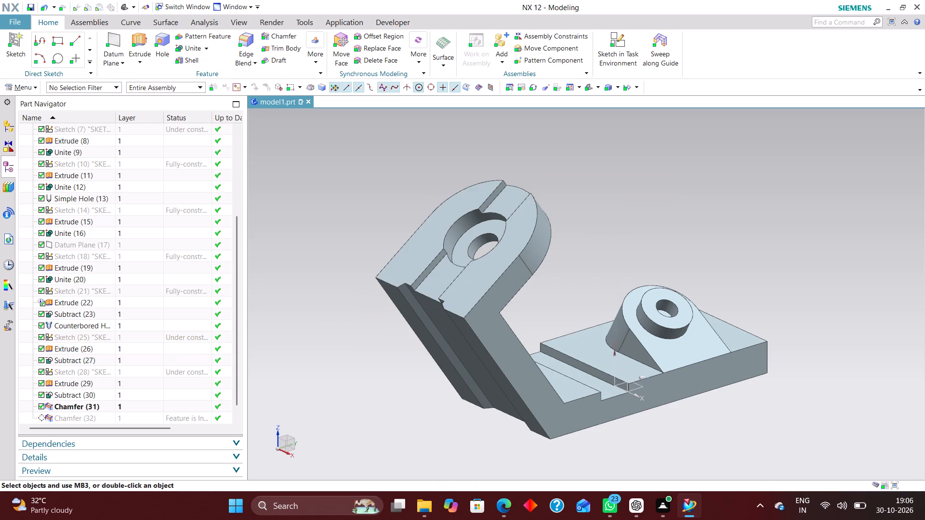
left_click(119, 336)
right_click(131, 336)
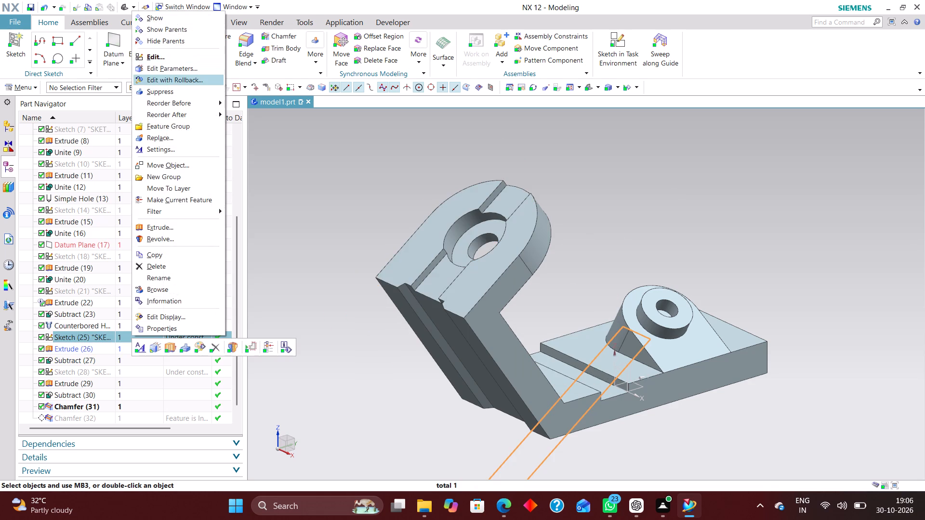
left_click(192, 80)
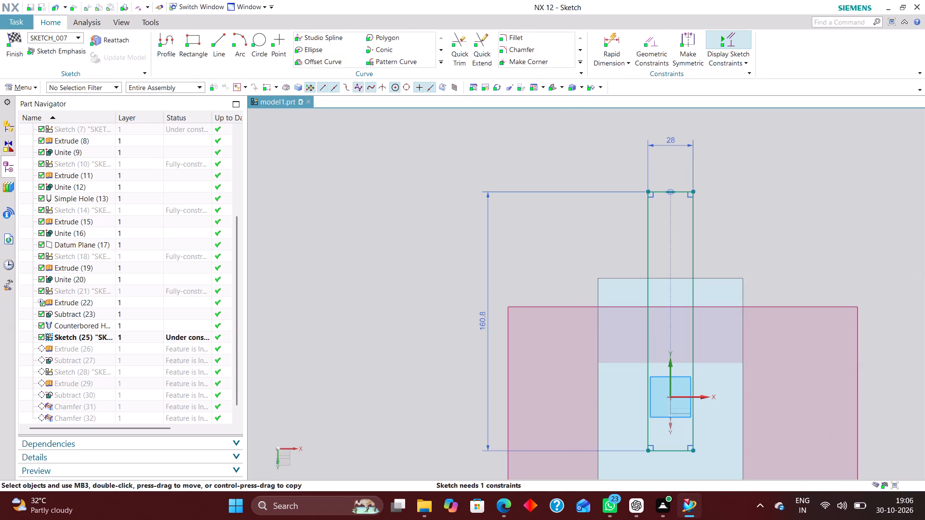
left_click(18, 40)
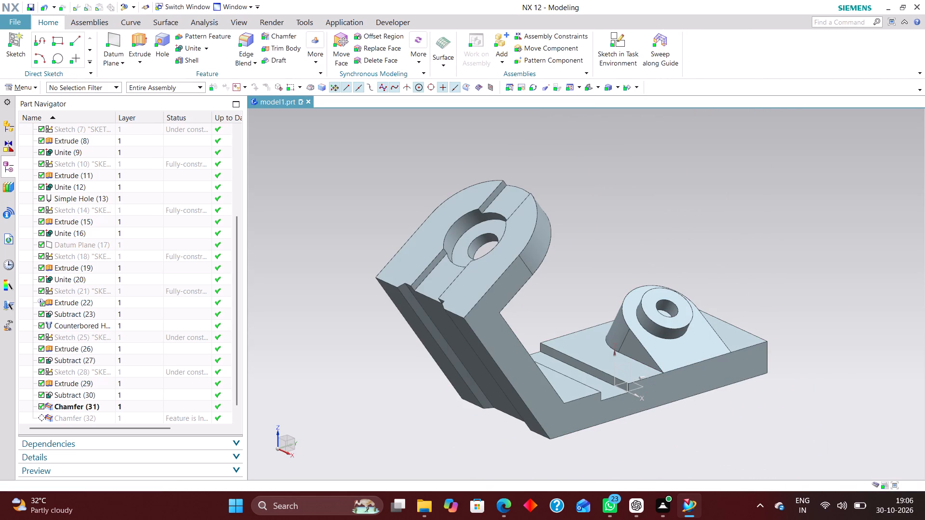
Delete the inactive Chamfer (32) feature at the end of the model history.
scroll(129, 382, "down", 3)
left_click(133, 404)
right_click(138, 402)
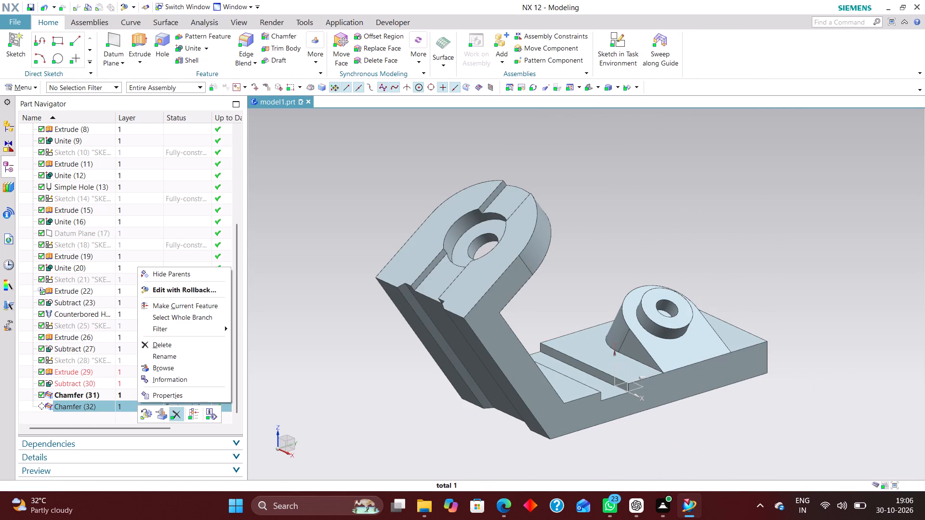
left_click(179, 414)
scroll(149, 360, "down", 4)
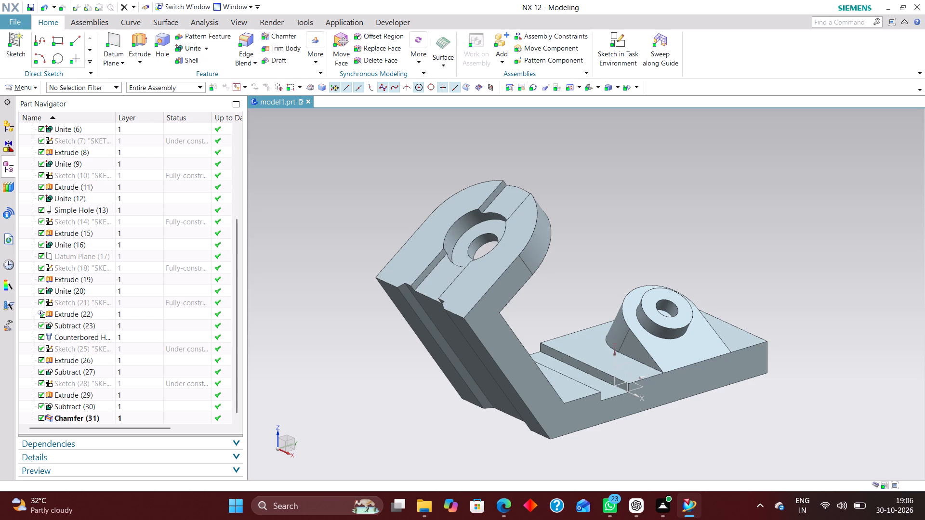
left_click(104, 409)
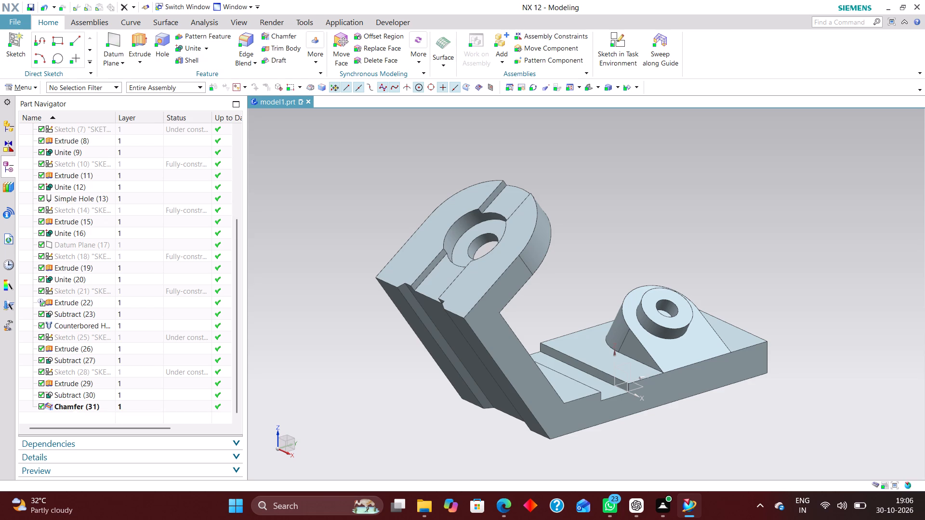
Open the triangular sketch behind the arm's outer-face recess, review its offset from the outer face, and close it.
left_click(92, 374)
right_click(92, 374)
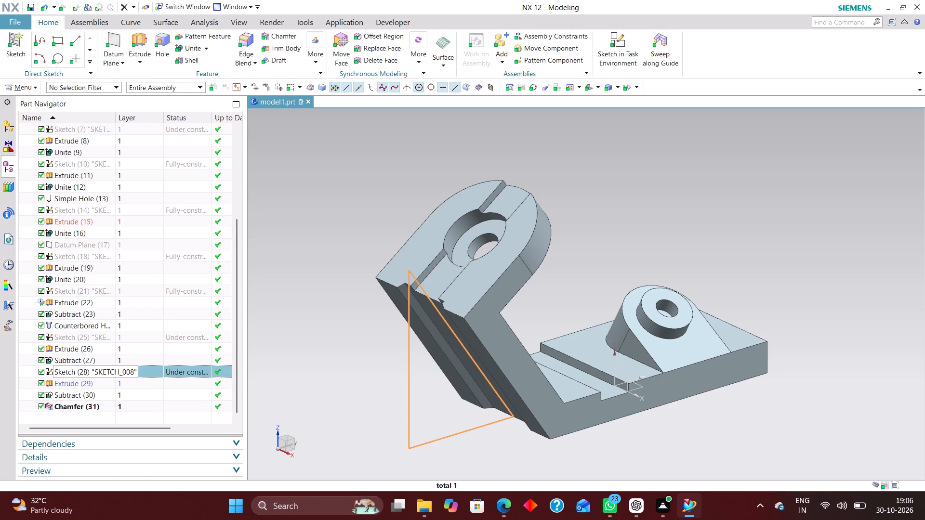
left_click(147, 120)
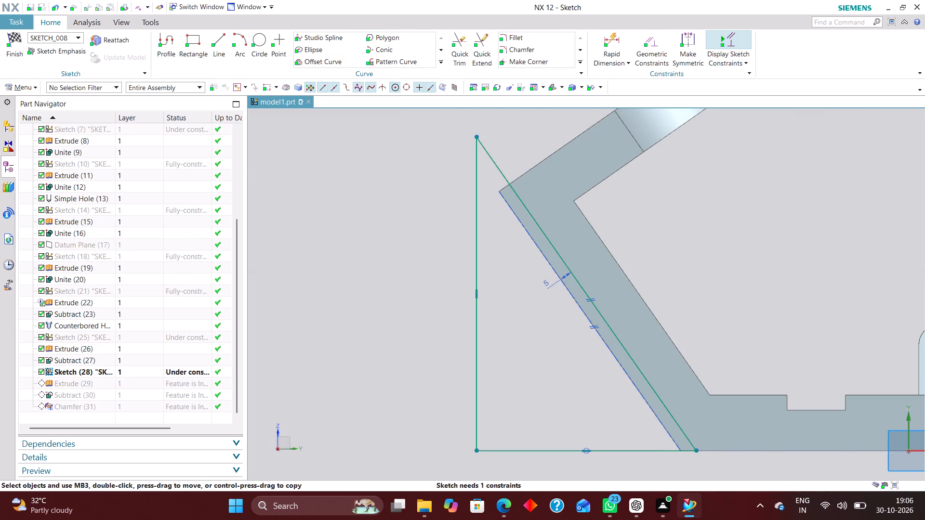
left_click(19, 40)
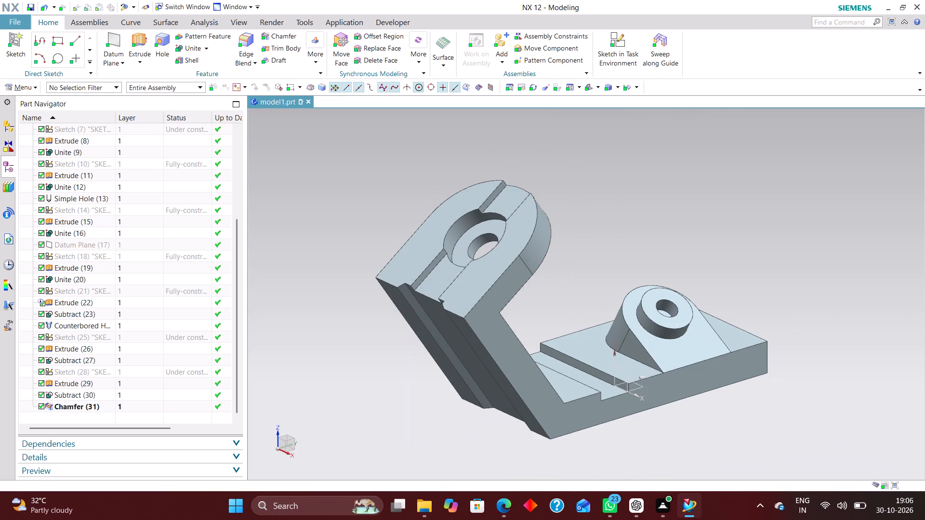
Open the recess's extrude definition, check its symmetric width against the arm from several angles, and close it with its settings kept.
left_click(89, 395)
left_click(96, 384)
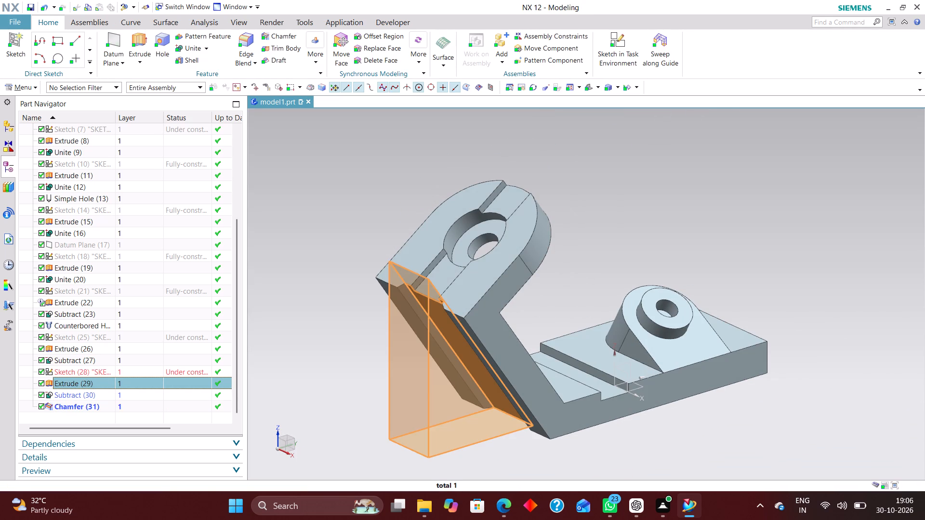
right_click(102, 387)
left_click(147, 159)
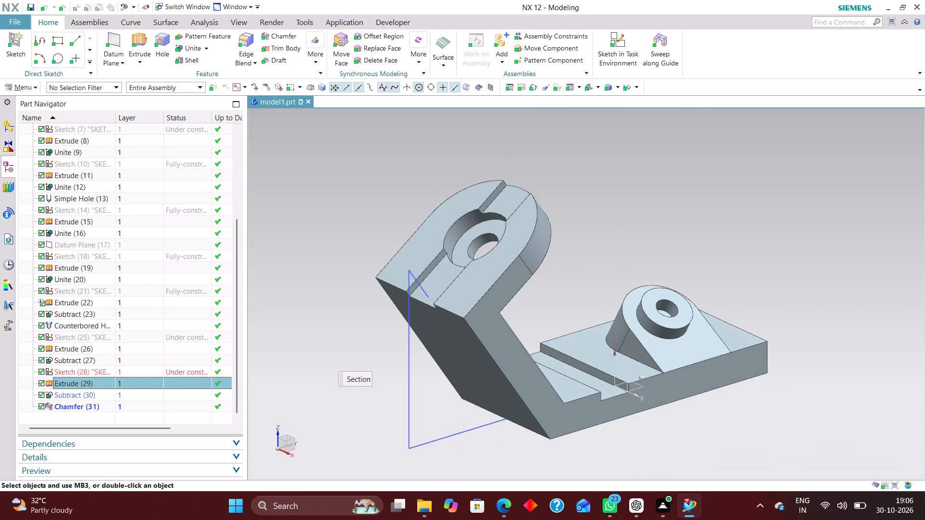
middle_click_drag(578, 287, 600, 285)
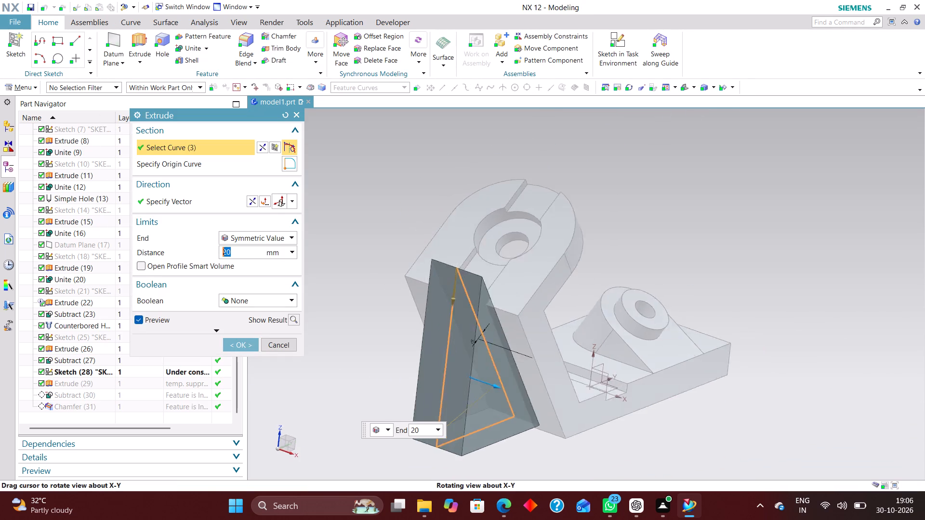
middle_click_drag(600, 285, 624, 307)
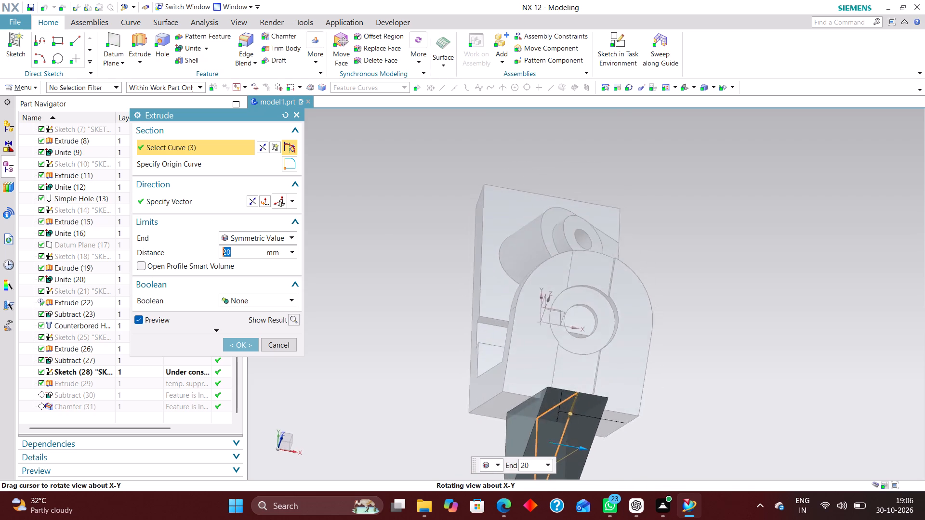
middle_click_drag(624, 307, 620, 308)
middle_click_drag(615, 303, 624, 301)
right_click_drag(704, 282, 670, 282)
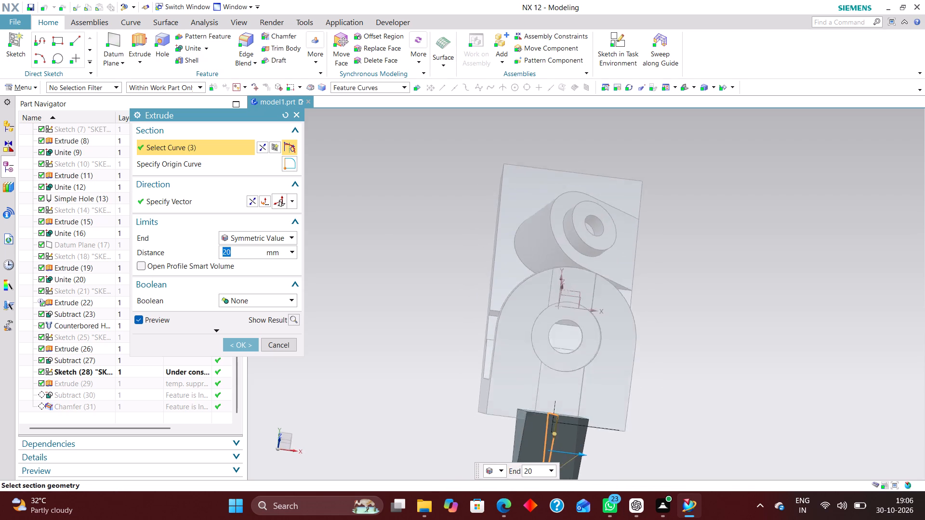
scroll(568, 234, "down", 2)
middle_click_drag(624, 396, 633, 300)
scroll(630, 384, "up", 1)
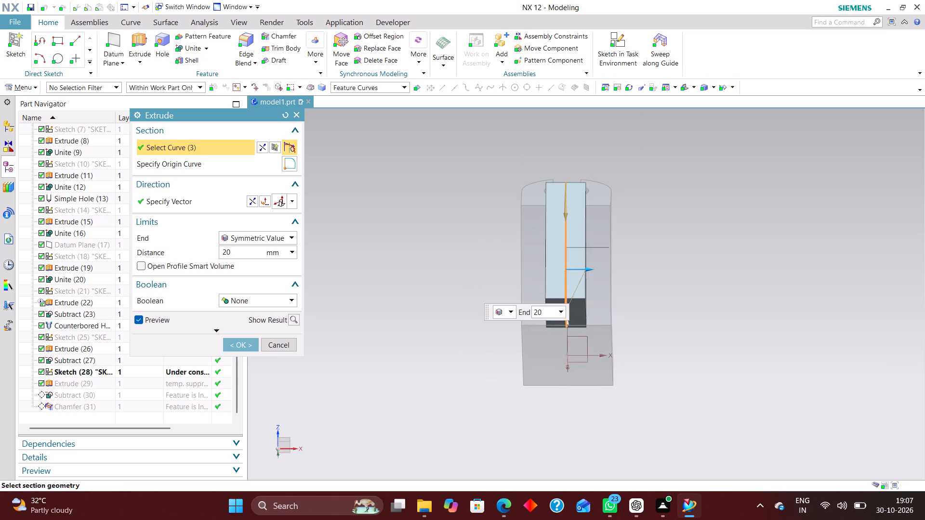
right_click_drag(687, 245, 215, 195)
scroll(598, 286, "up", 4)
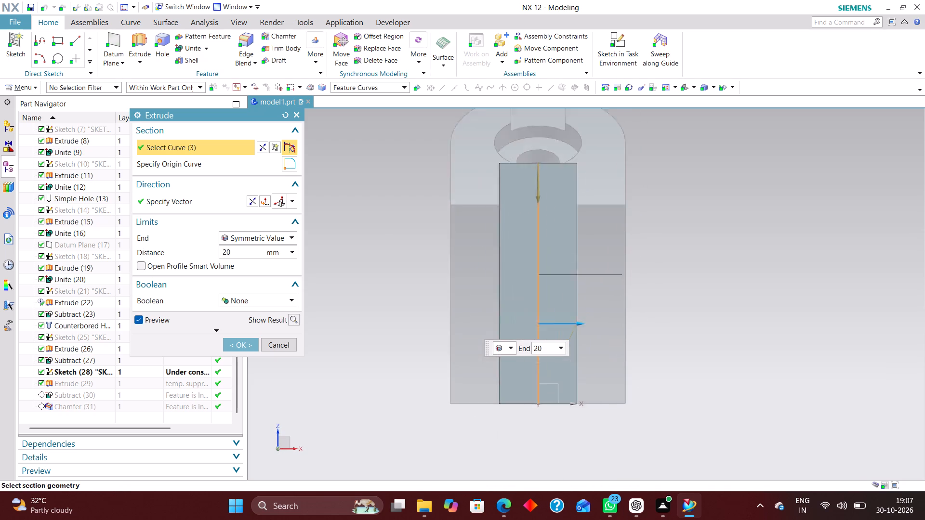
scroll(596, 295, "down", 1)
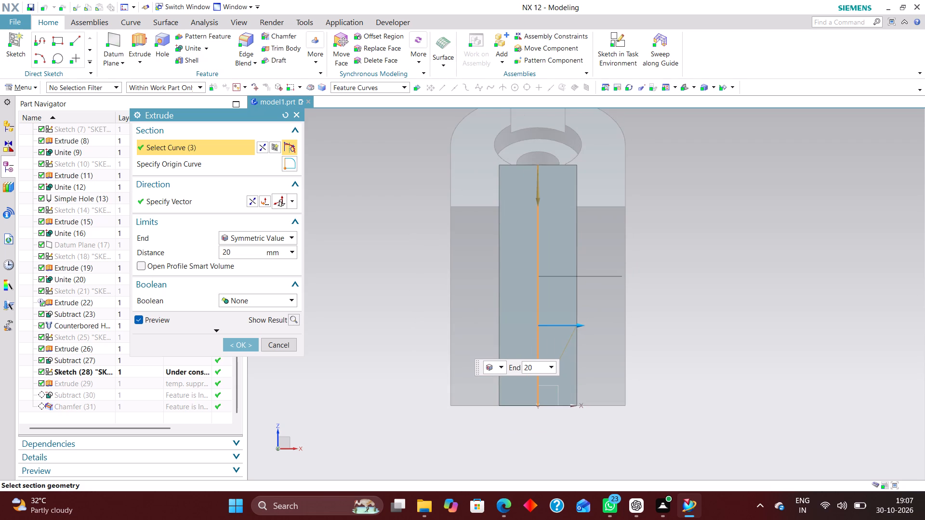
scroll(557, 154, "up", 1)
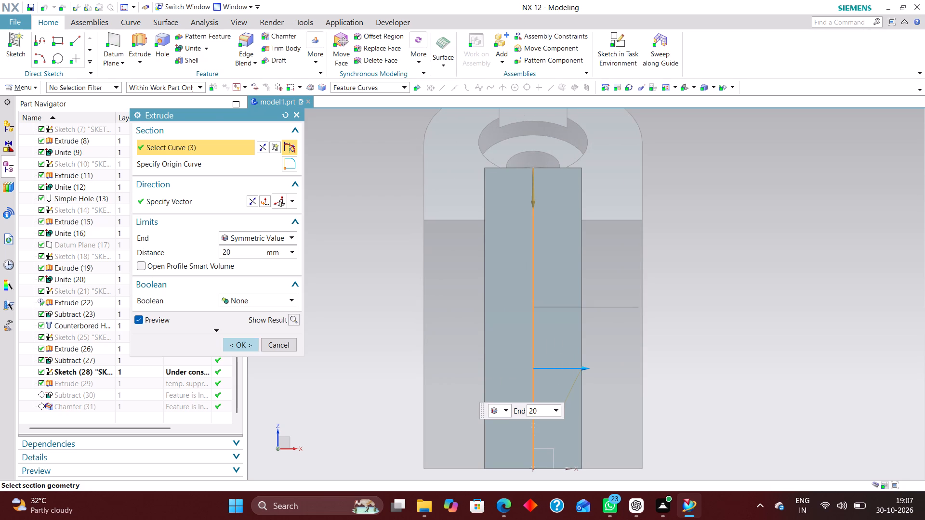
left_click(246, 341)
Measure the distance from the arm's -X side face to the nearest slot side wall and keep the measurement.
scroll(757, 280, "up", 1)
middle_click_drag(753, 282, 739, 286)
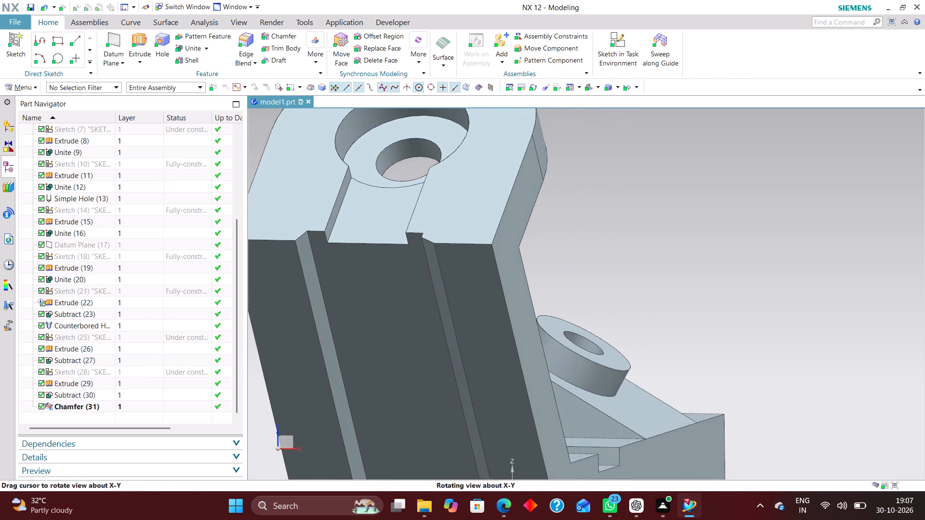
middle_click_drag(739, 286, 739, 286)
middle_click_drag(622, 311, 649, 301)
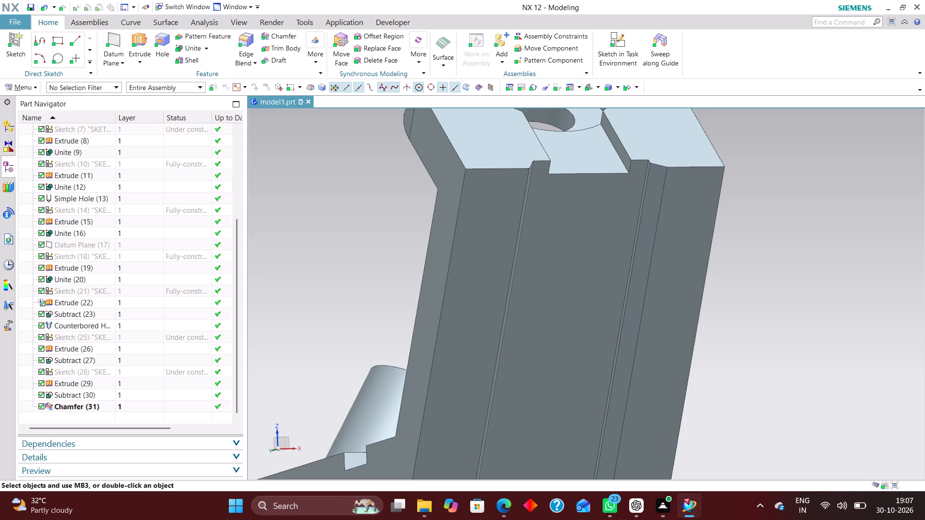
middle_click_drag(779, 302, 773, 305)
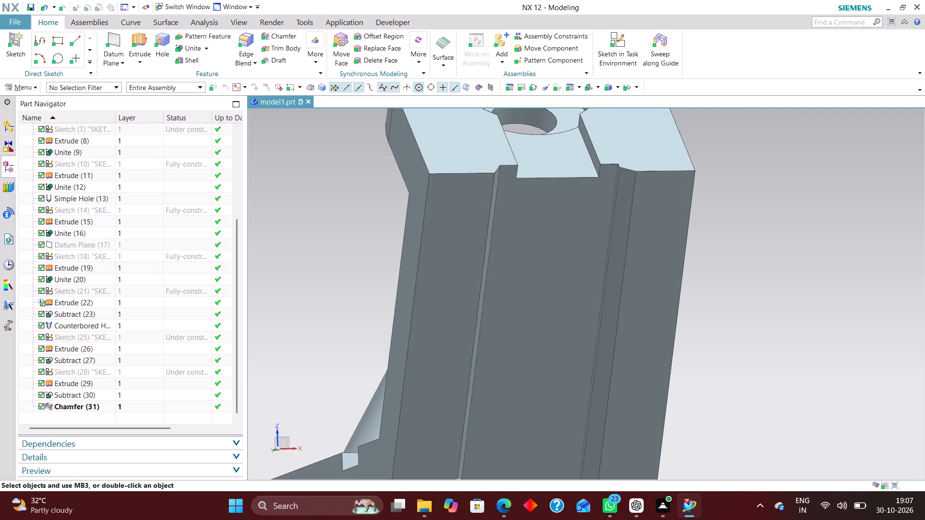
middle_click_drag(763, 322, 755, 333)
middle_click_drag(750, 333, 746, 333)
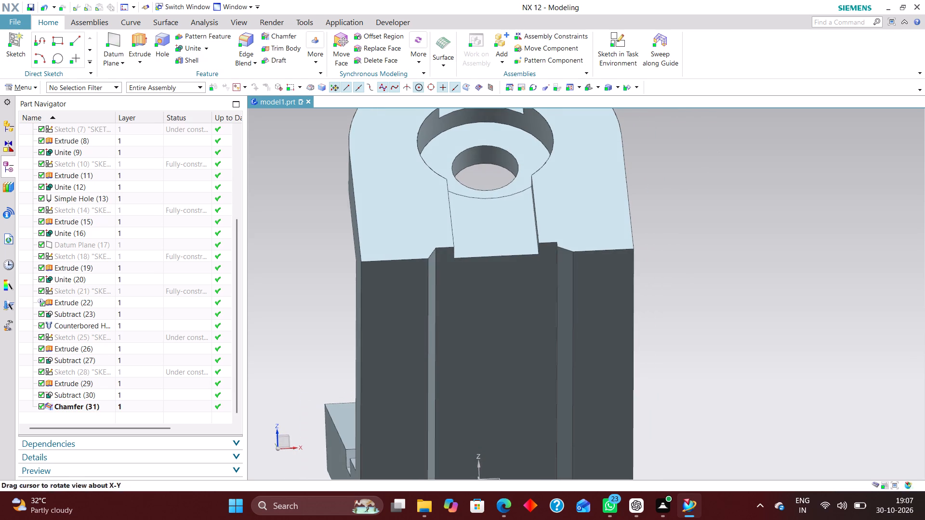
left_click(199, 22)
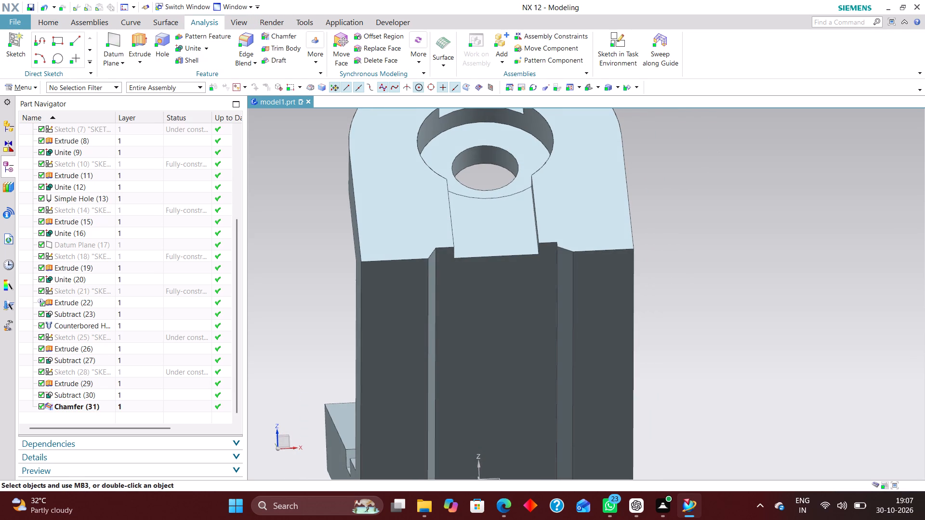
left_click(18, 40)
left_click(354, 229)
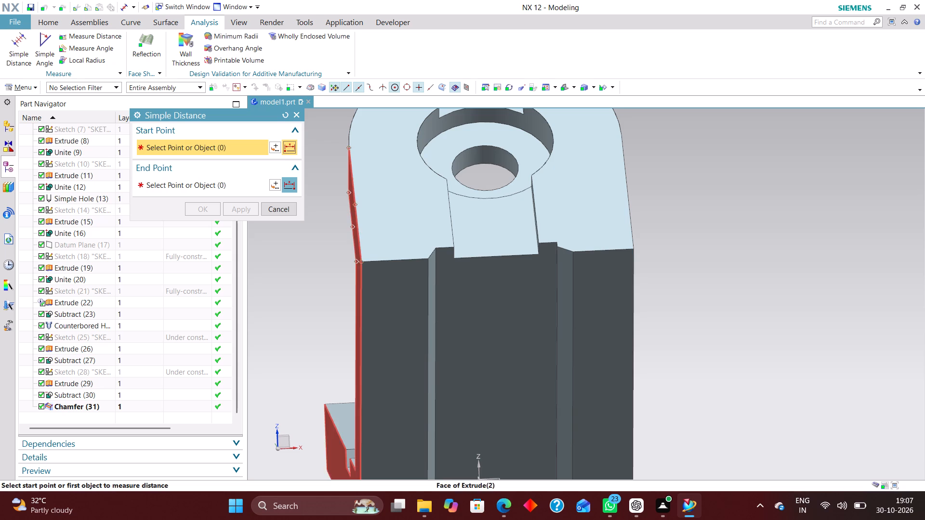
middle_click_drag(470, 256, 453, 257)
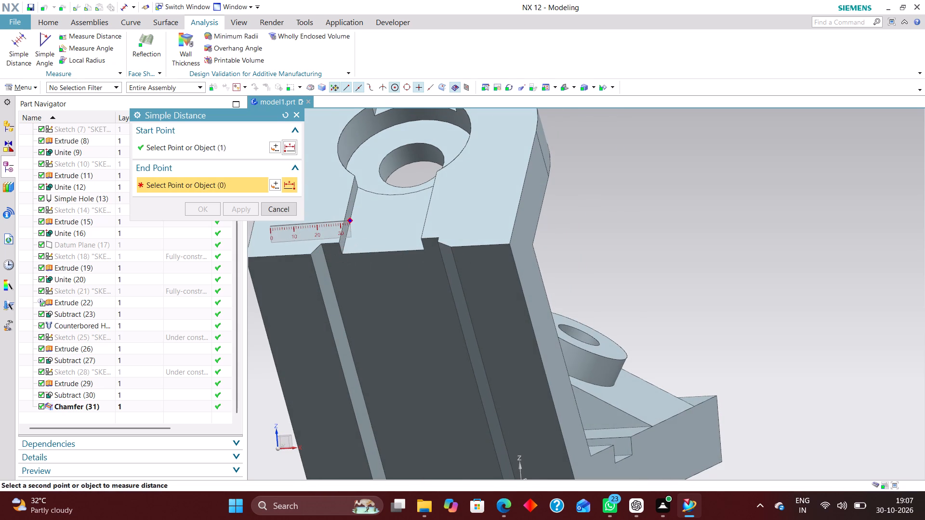
left_click(347, 215)
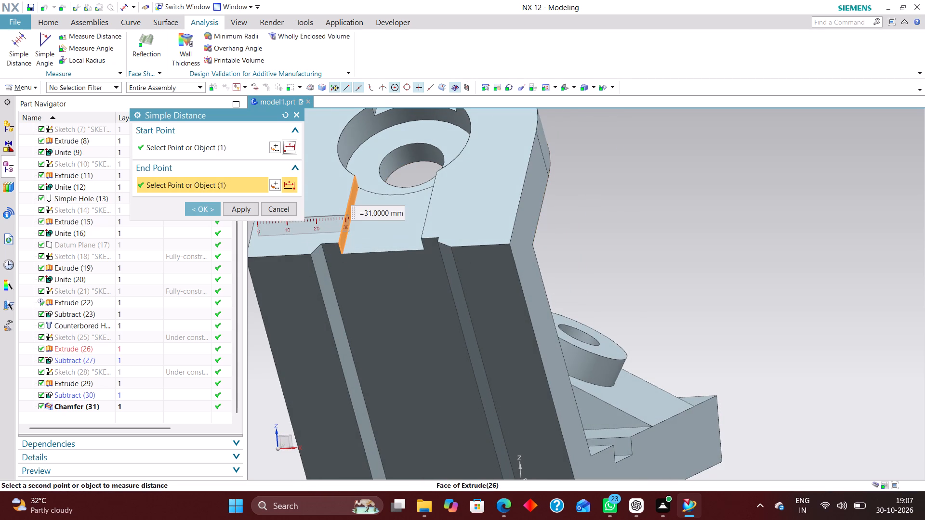
left_click(206, 207)
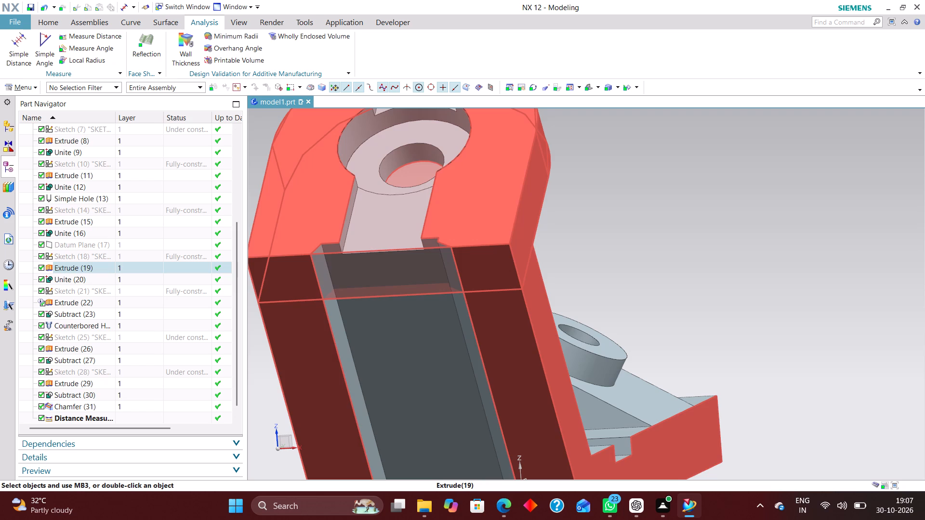
Measure the distance from the arm's +X side face to its nearest slot side wall, and reset the measurement.
left_click(21, 41)
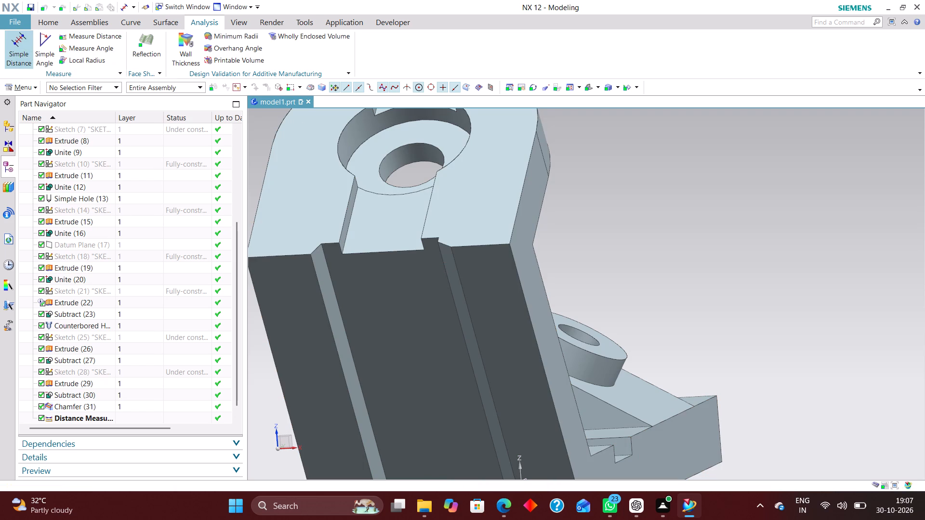
left_click(529, 220)
middle_click_drag(589, 277, 635, 267)
left_click(668, 218)
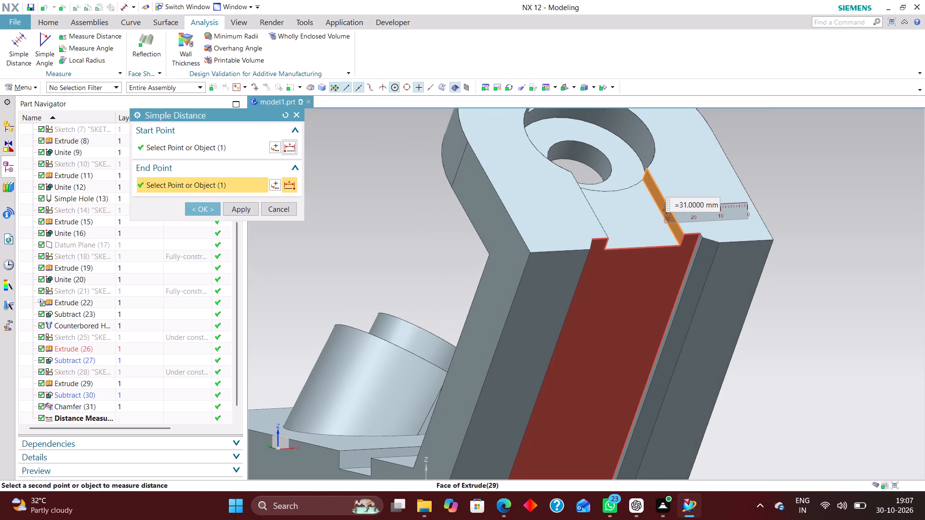
left_click(284, 113)
middle_click_drag(798, 299, 783, 299)
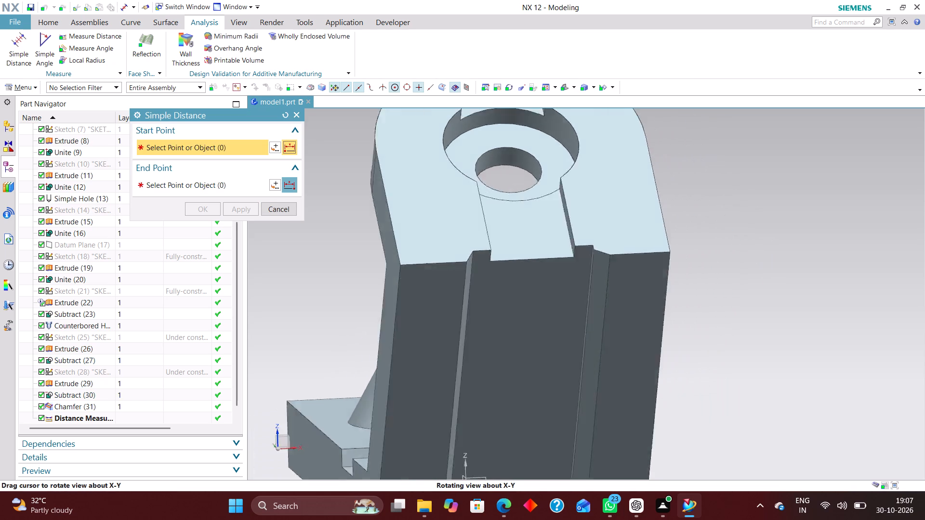
middle_click_drag(783, 299, 774, 304)
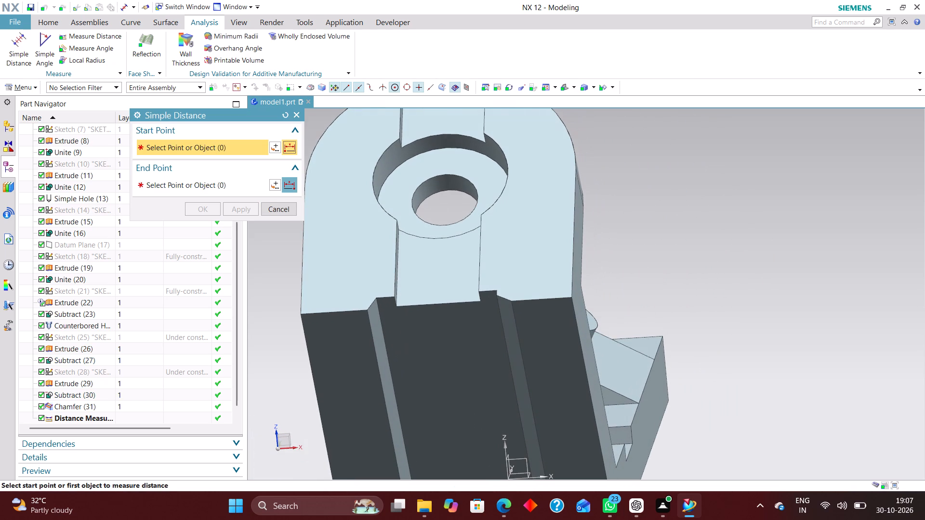
Leave the distance measuring and delete the kept distance measurement from the model history.
scroll(386, 309, "up", 2)
scroll(530, 264, "down", 2)
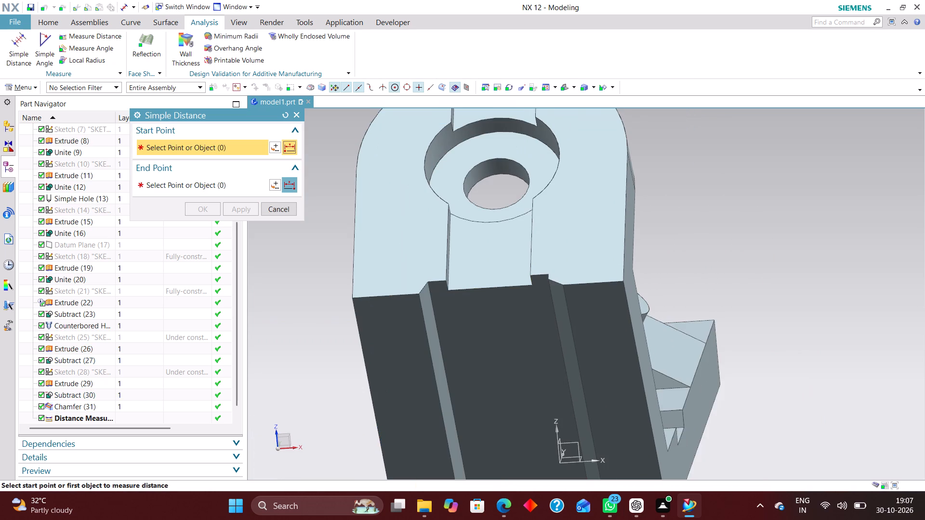
middle_click_drag(545, 300, 560, 292)
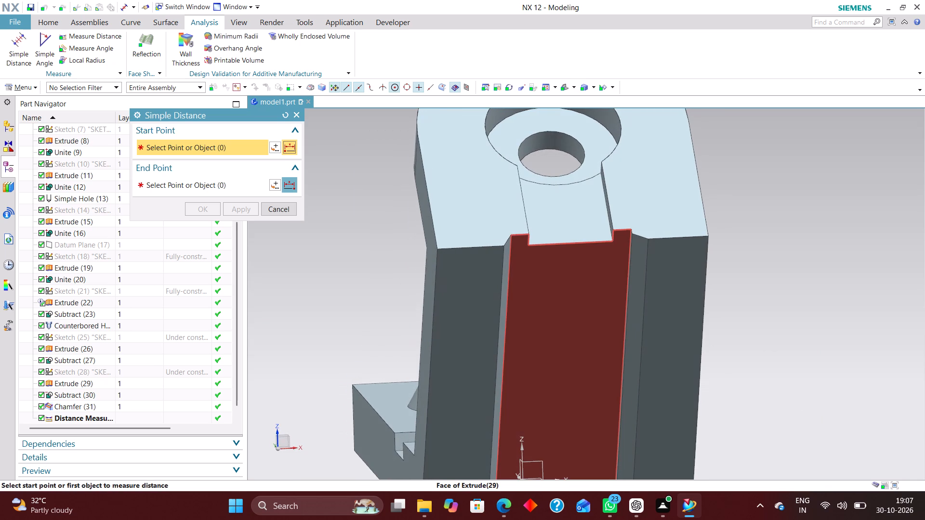
middle_click_drag(541, 277, 533, 265)
middle_click_drag(525, 286, 524, 287)
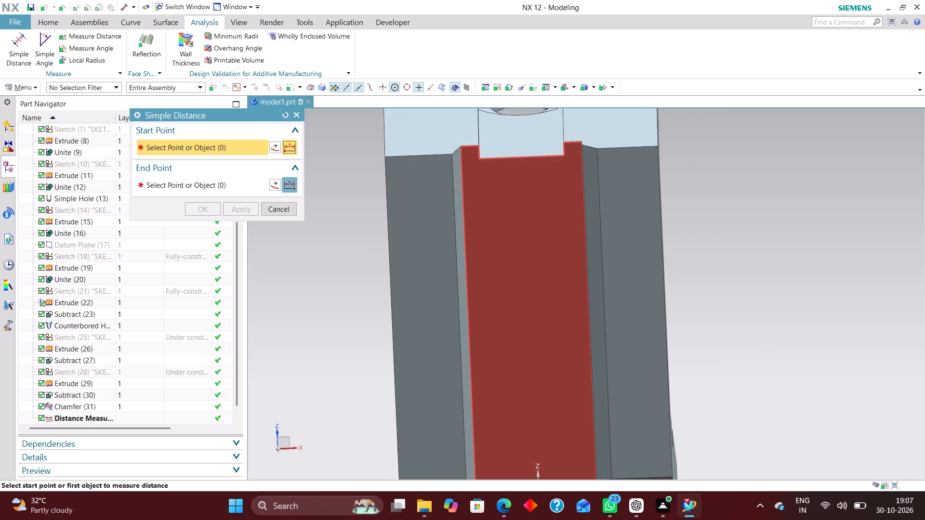
middle_click_drag(524, 287, 521, 295)
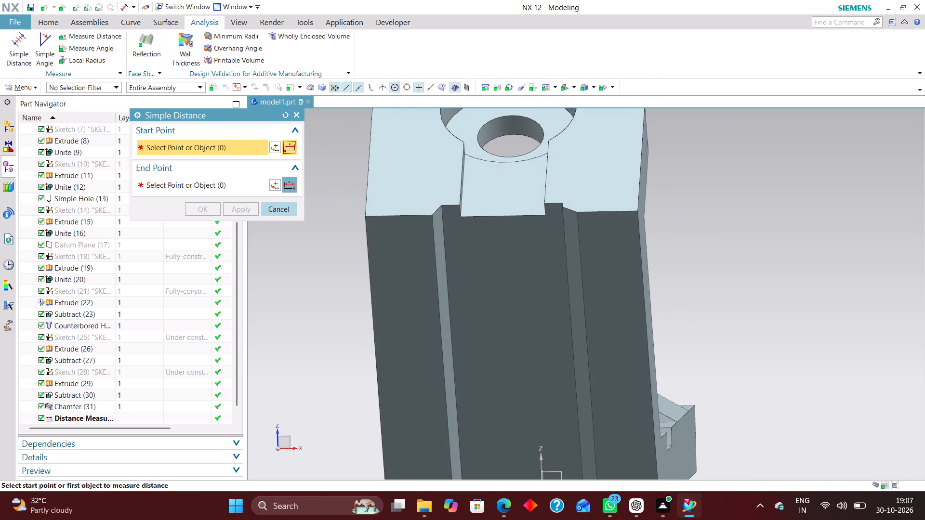
left_click(288, 209)
left_click(51, 21)
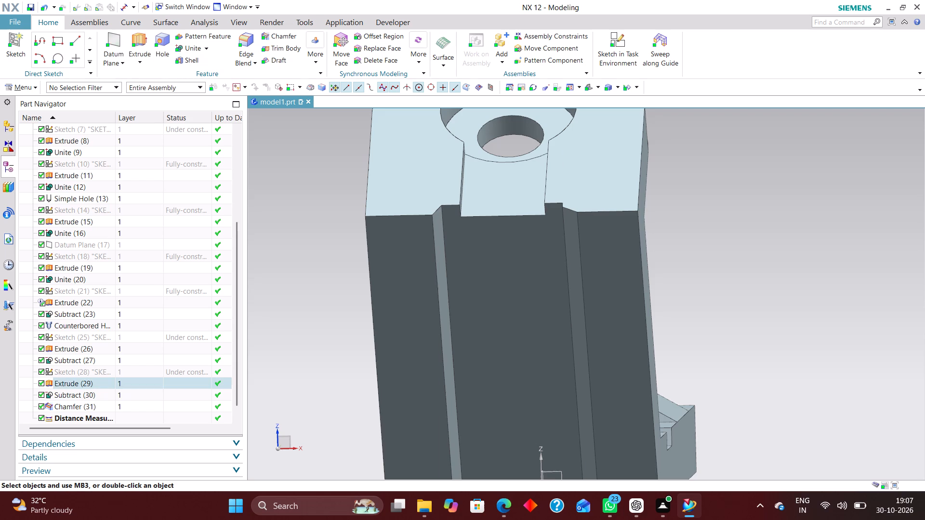
scroll(145, 315, "down", 3)
left_click(129, 405)
right_click(131, 405)
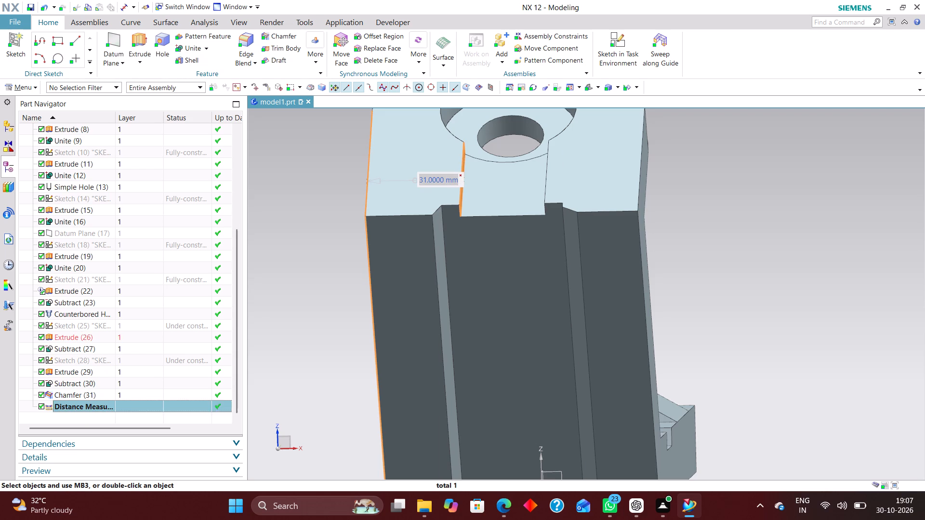
left_click(200, 415)
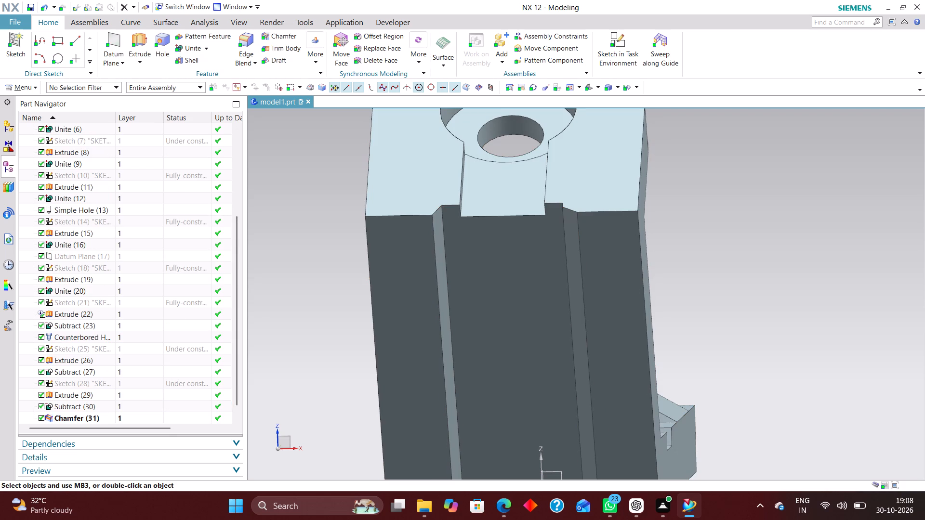
Edit the recess's existing chamfer, removing its +X side edge so that only the -X side edge is chamfered.
right_click(125, 417)
left_click(159, 223)
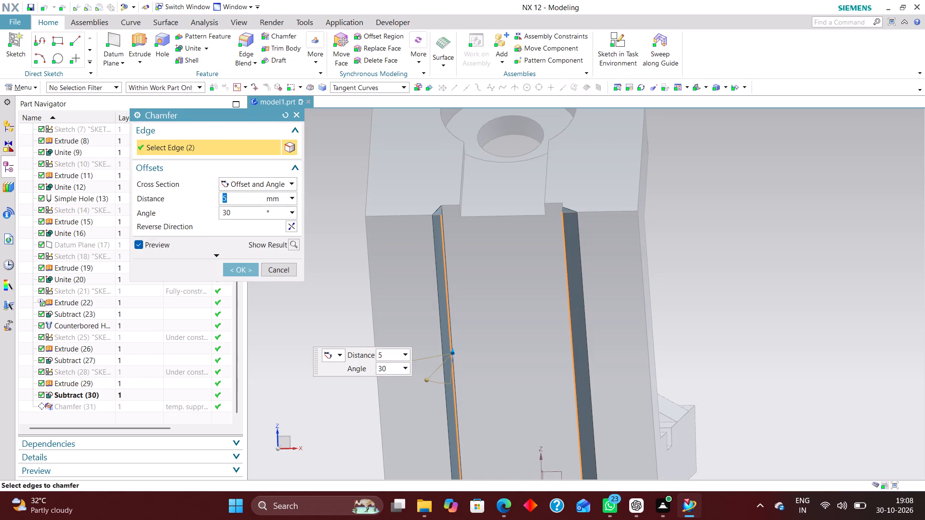
left_click(569, 340, "shift")
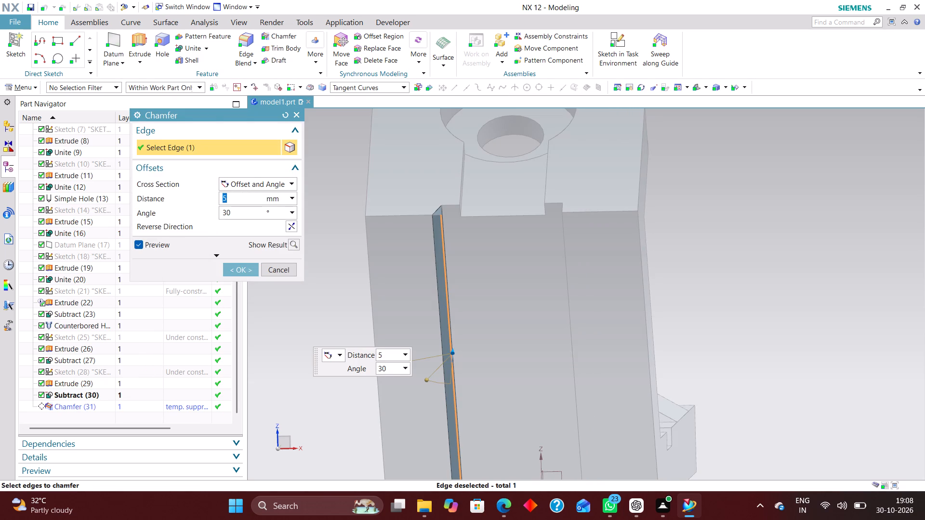
left_click(243, 273)
Chamfer the recess's +X side edge using Offset and Angle with a 5 mm distance and 45° angle.
middle_click_drag(505, 309, 525, 301)
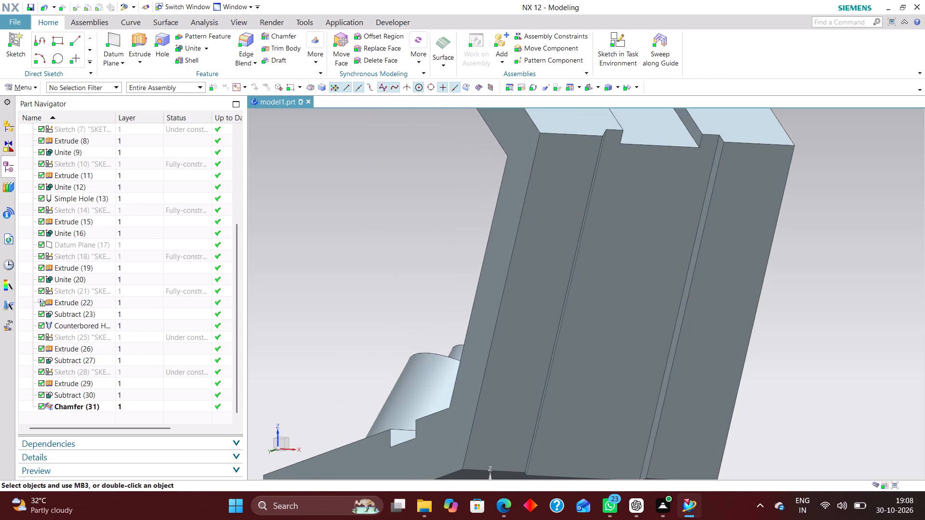
left_click(279, 38)
scroll(716, 163, "up", 4)
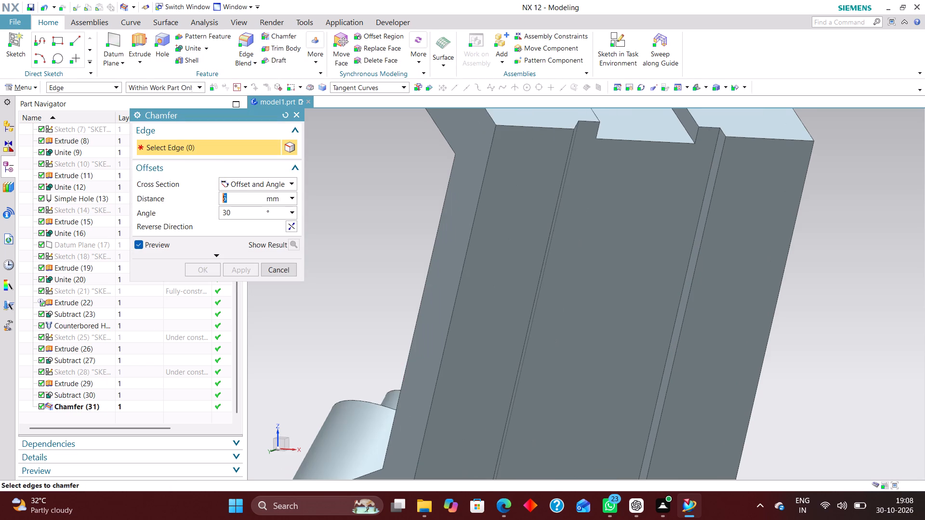
left_click(721, 165)
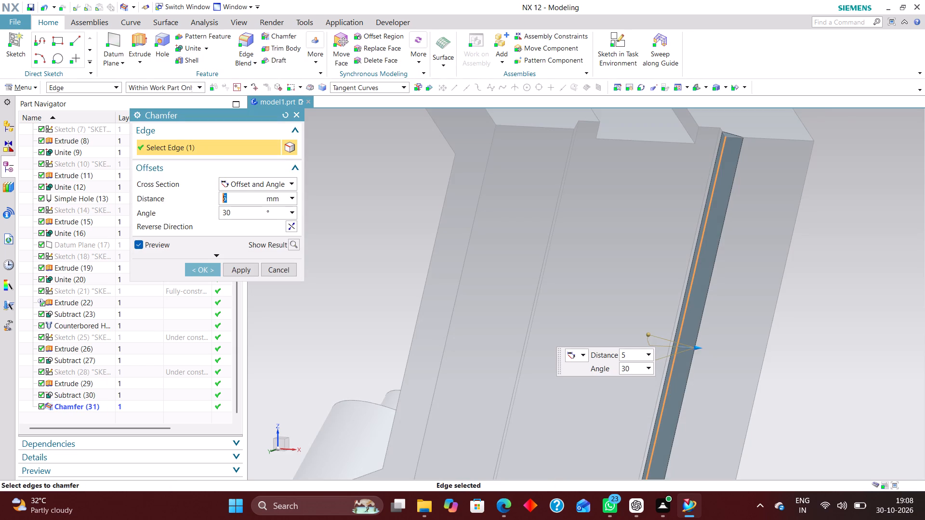
middle_click_drag(771, 216, 785, 219)
scroll(761, 347, "up", 3)
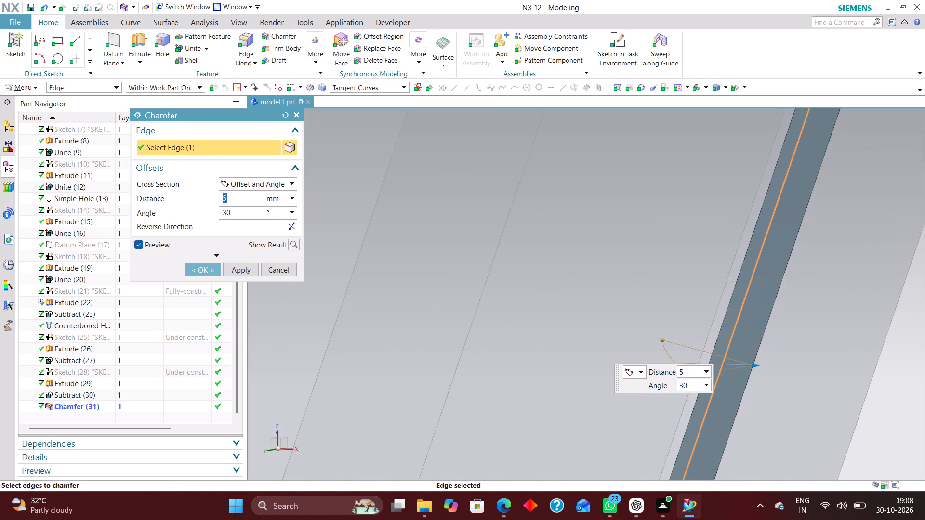
left_click_drag(661, 341, 663, 330)
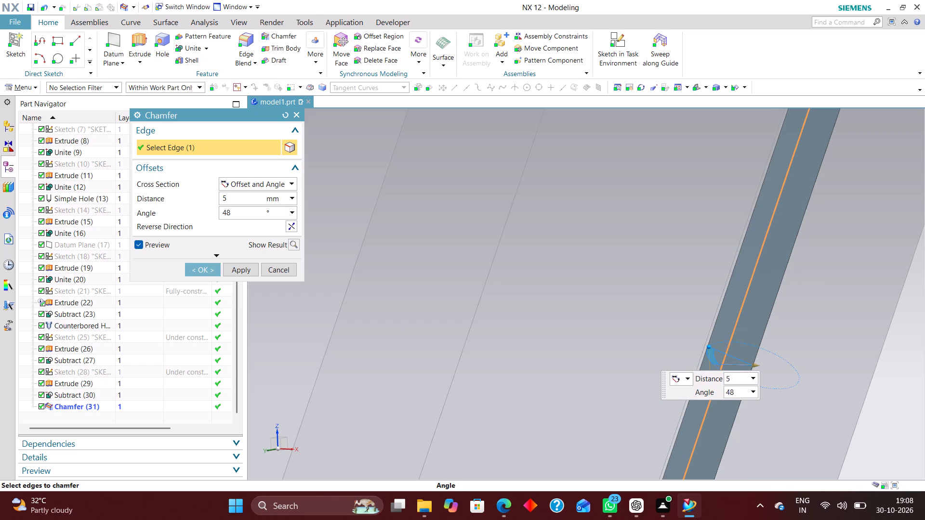
left_click_drag(663, 330, 656, 330)
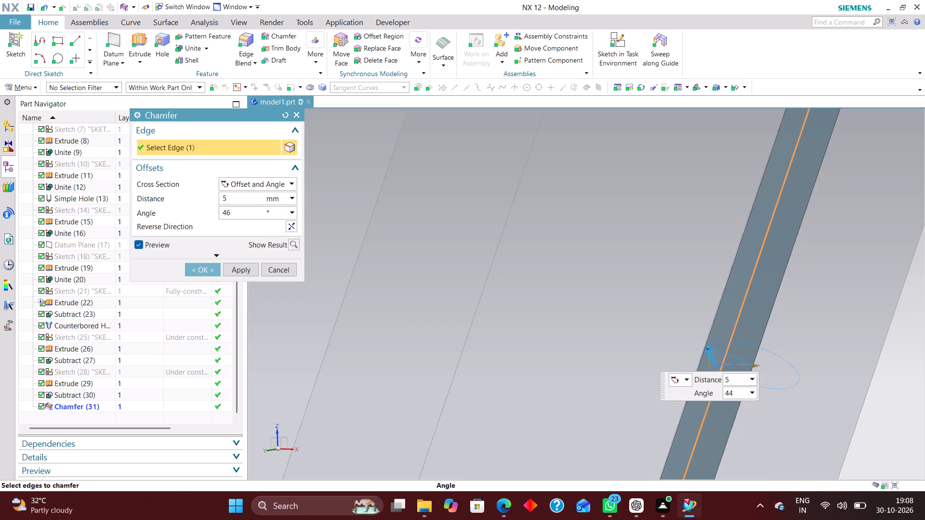
left_click_drag(656, 330, 656, 329)
scroll(648, 348, "down", 3)
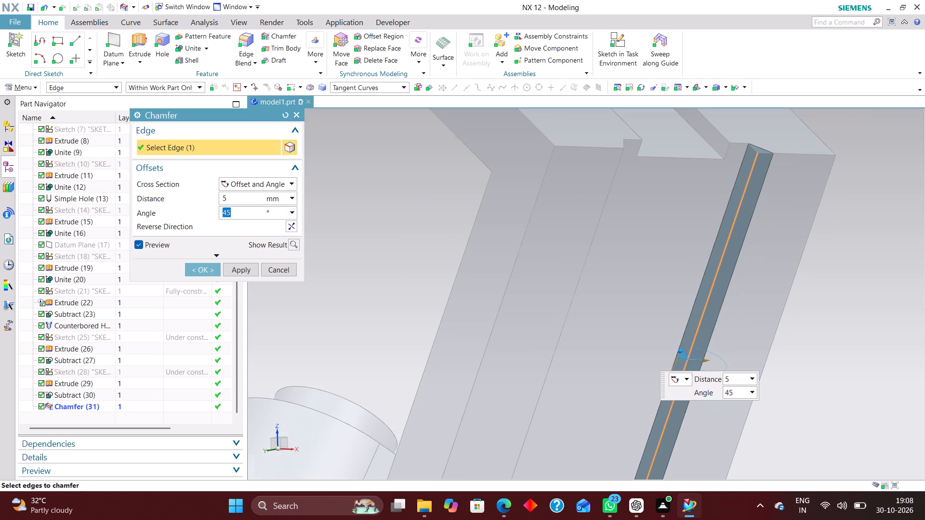
left_click(206, 269)
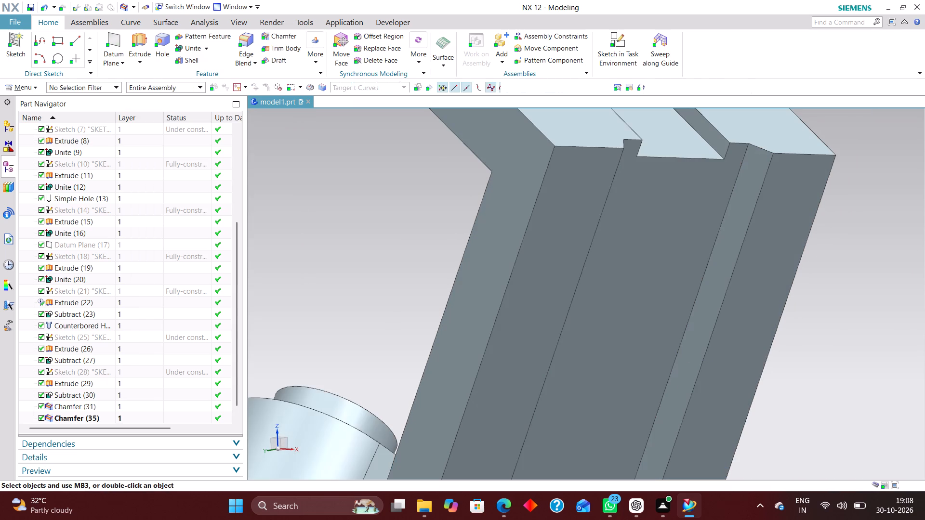
Examine both recess chamfers along the arm and review the whole bracket, ending in the isometric view.
middle_click_drag(830, 302, 798, 318)
scroll(829, 302, "down", 1)
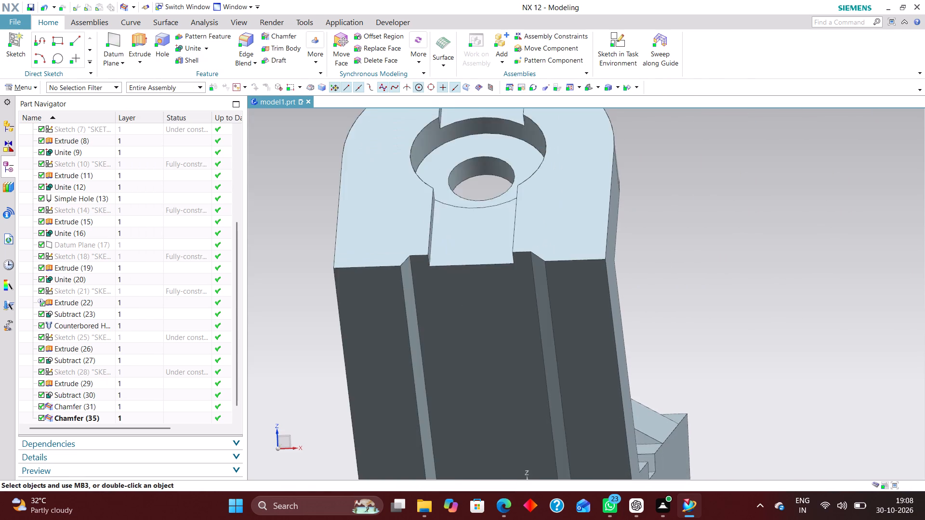
scroll(829, 303, "down", 1)
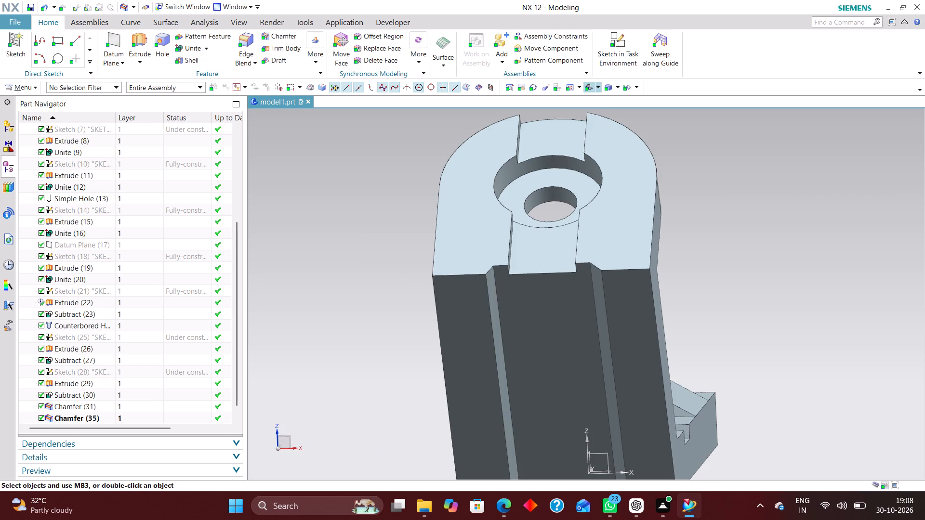
left_click(584, 89)
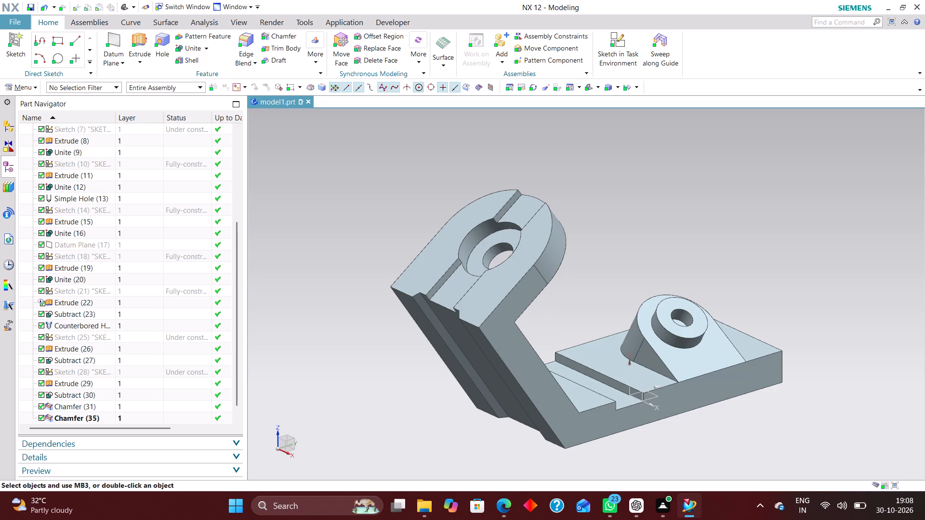
scroll(620, 266, "down", 1)
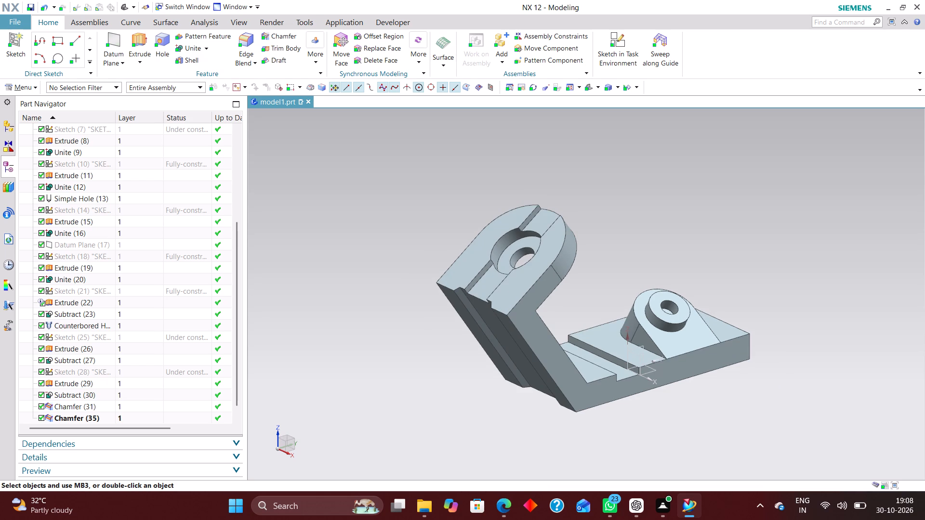
key("End")
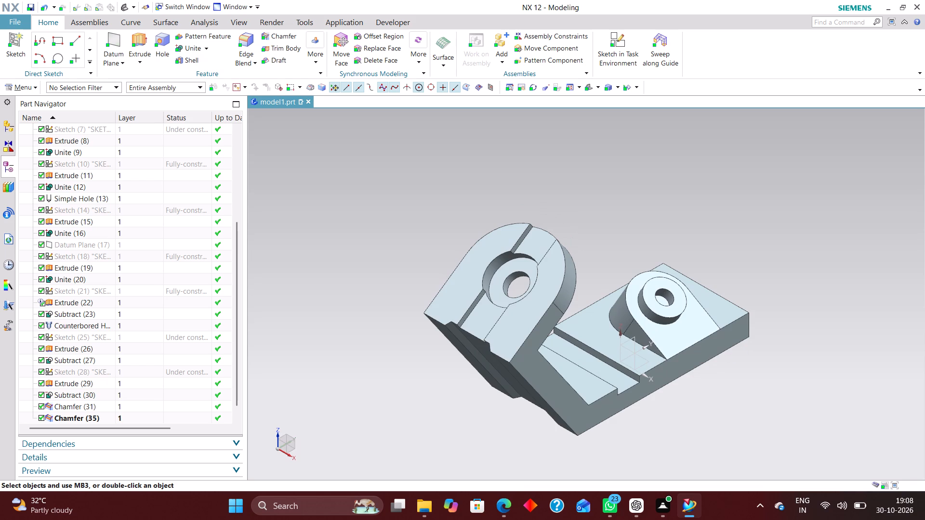
In the arm's 28 mm slot sketch, add an Inferred dimension from the X axis to the rectangle's lower edge, and finish the sketch.
left_click(142, 336)
right_click(141, 336)
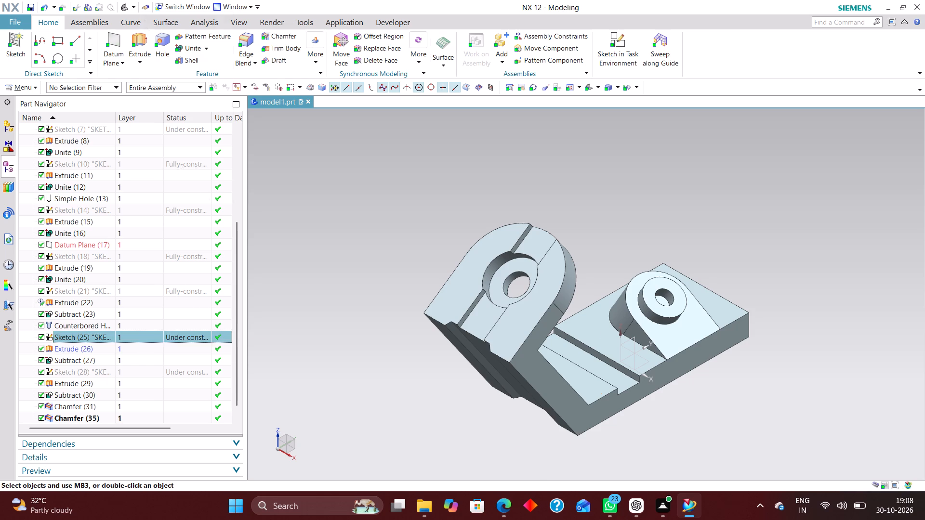
left_click(191, 80)
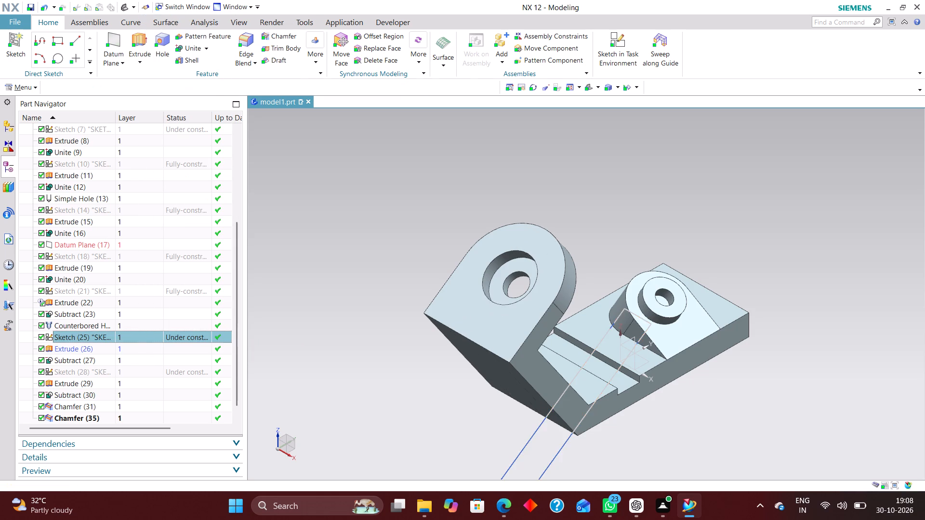
left_click(607, 38)
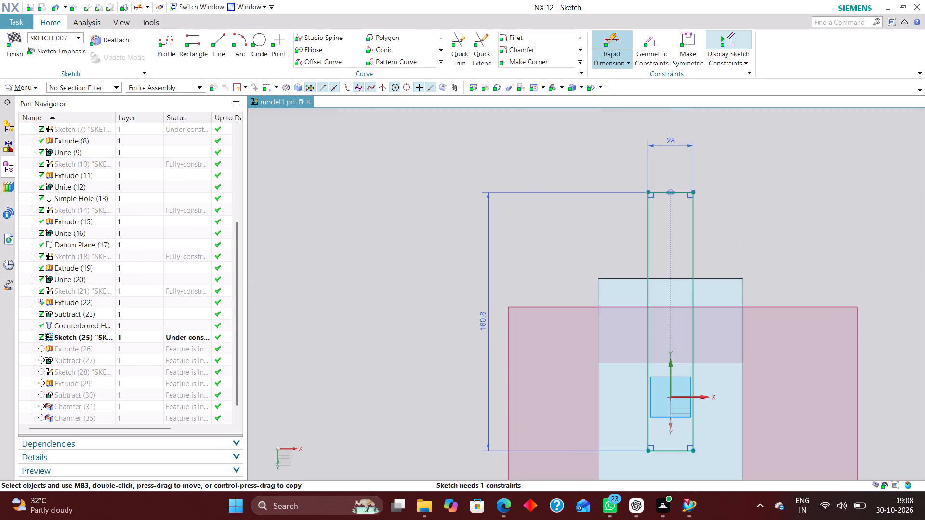
scroll(598, 228, "down", 1)
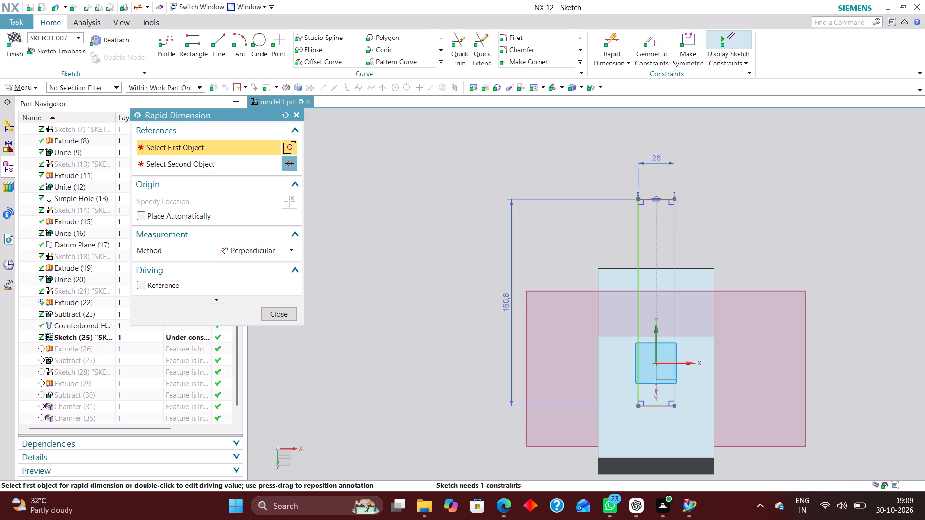
left_click(277, 248)
left_click(277, 260)
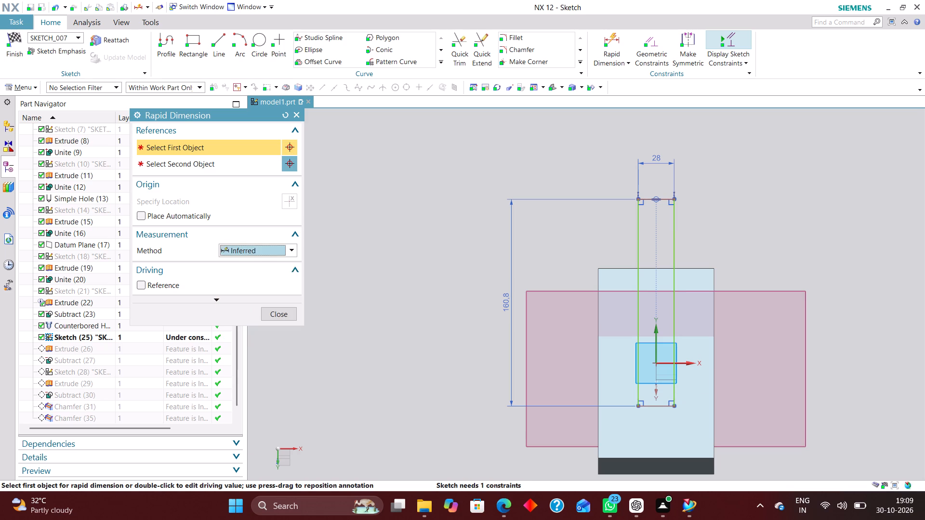
left_click(689, 363)
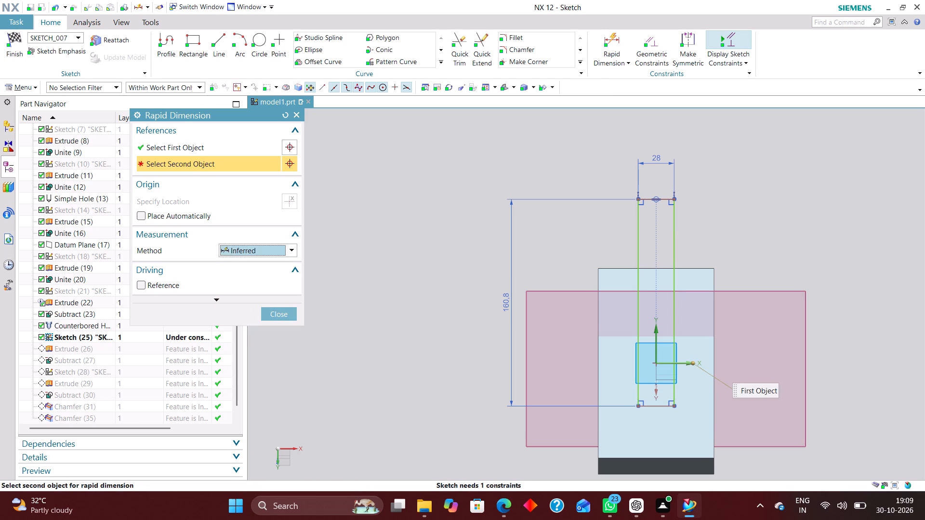
left_click(661, 406)
left_click(772, 376)
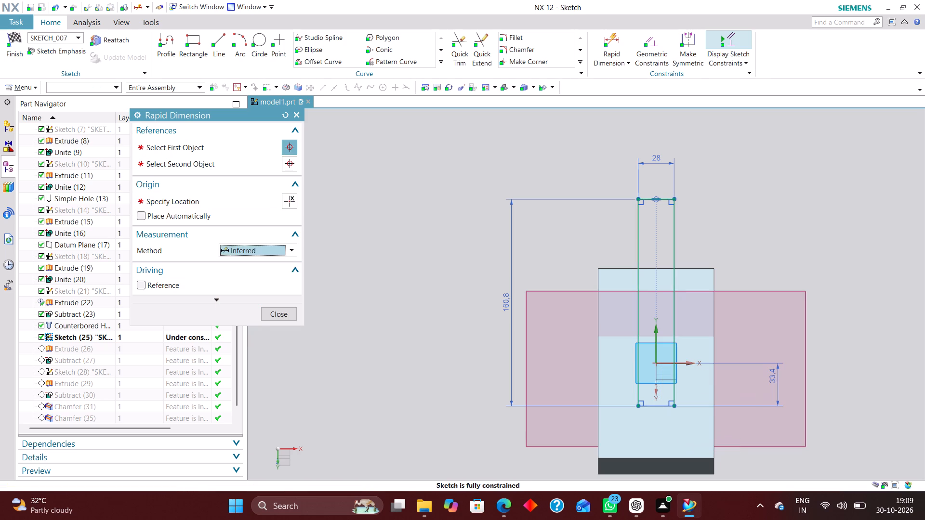
left_click(281, 313)
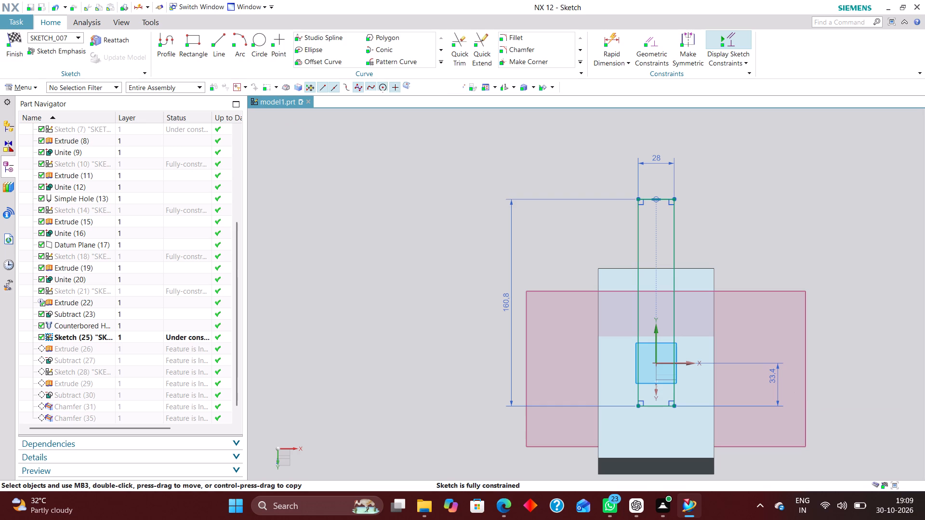
left_click(13, 34)
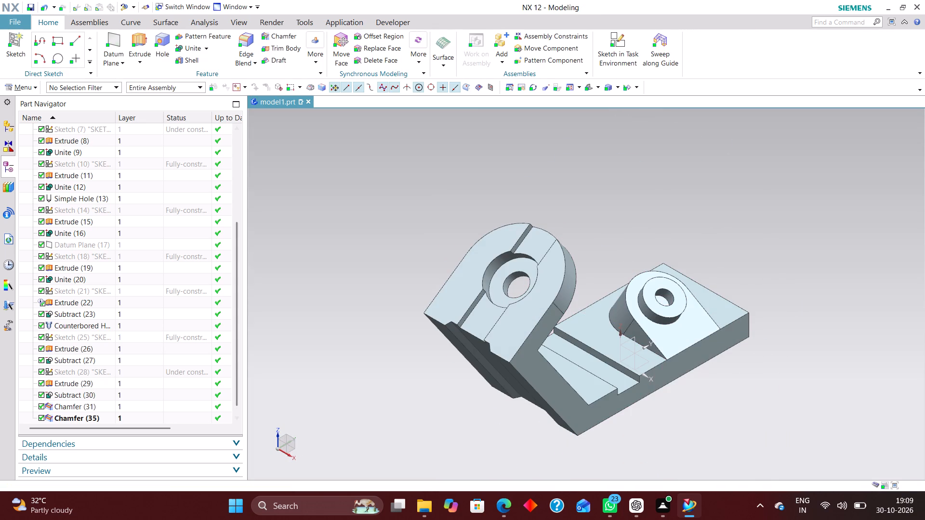
In the bearing support's R28 profile sketch, add an Inferred dimension between the arc centre and the straight end line, and finish the sketch.
scroll(143, 213, "up", 4)
left_click(147, 268)
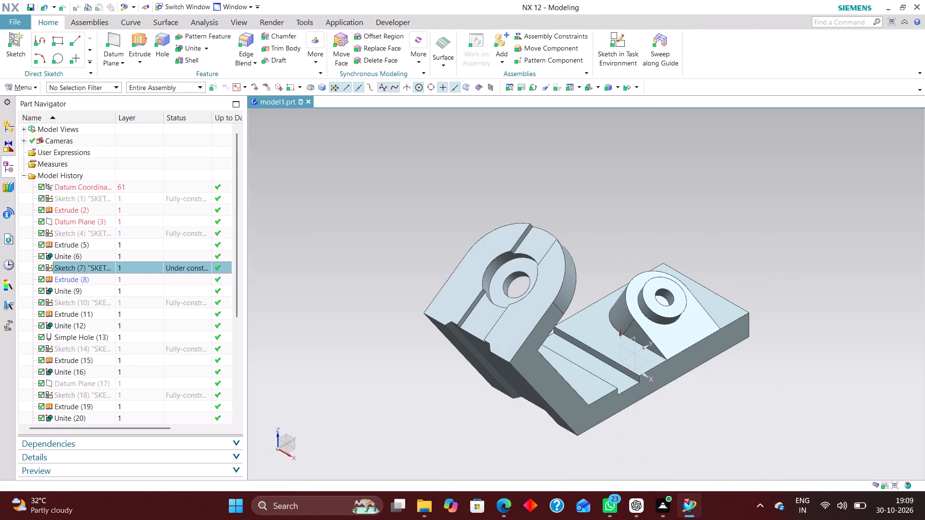
right_click(150, 269)
left_click(211, 69)
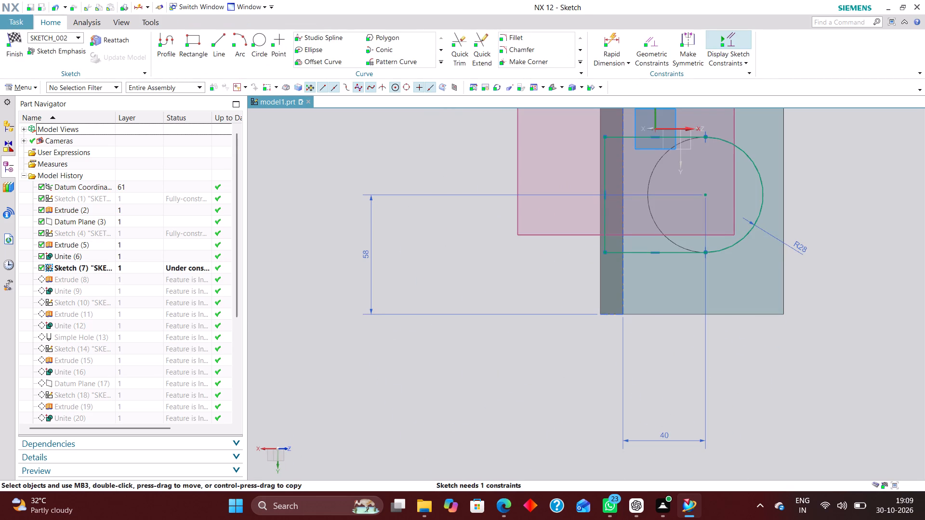
left_click(614, 46)
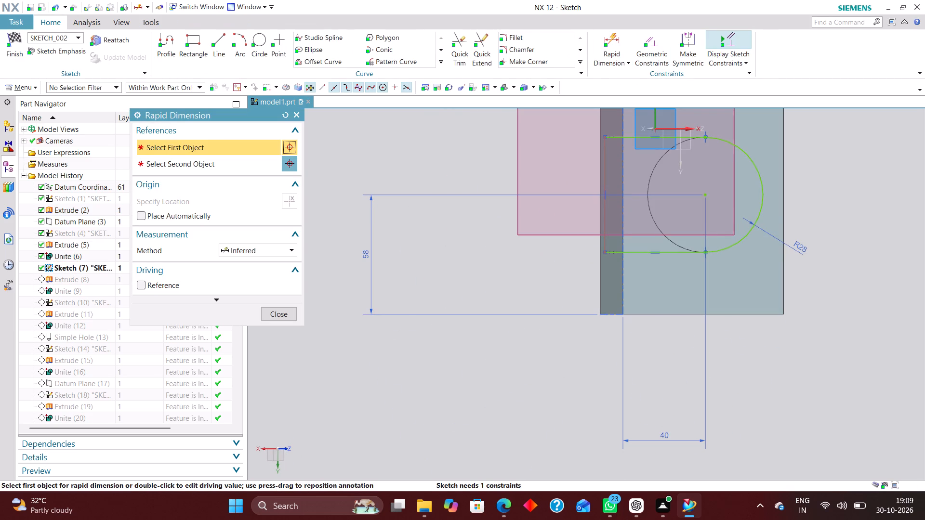
left_click(702, 195)
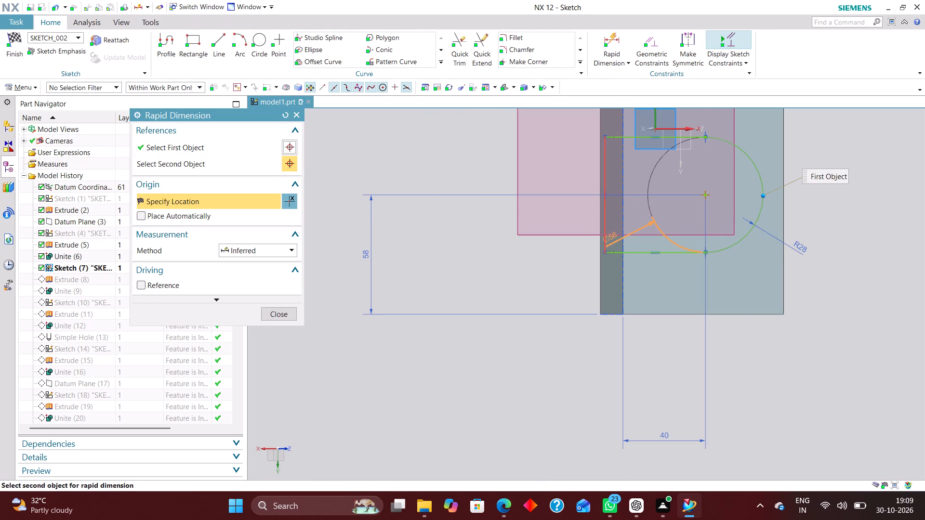
left_click(606, 237)
left_click(659, 360)
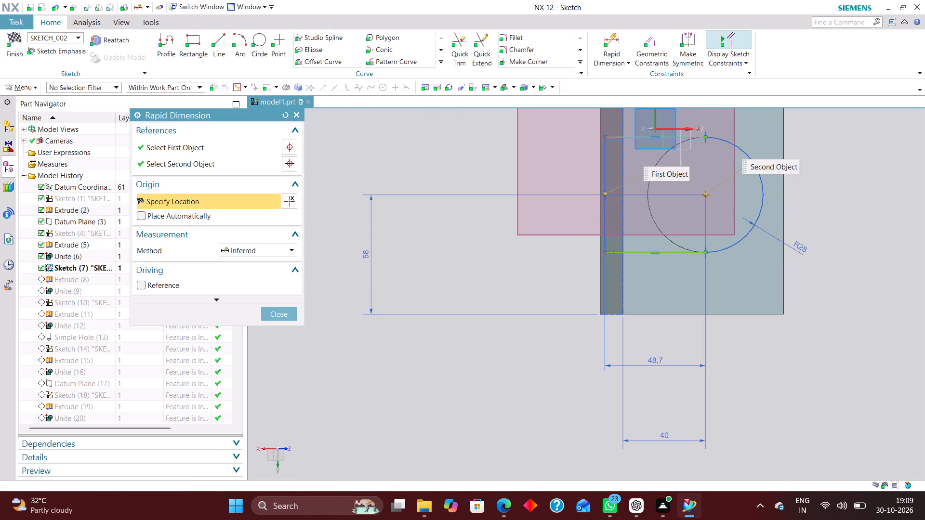
left_click(287, 314)
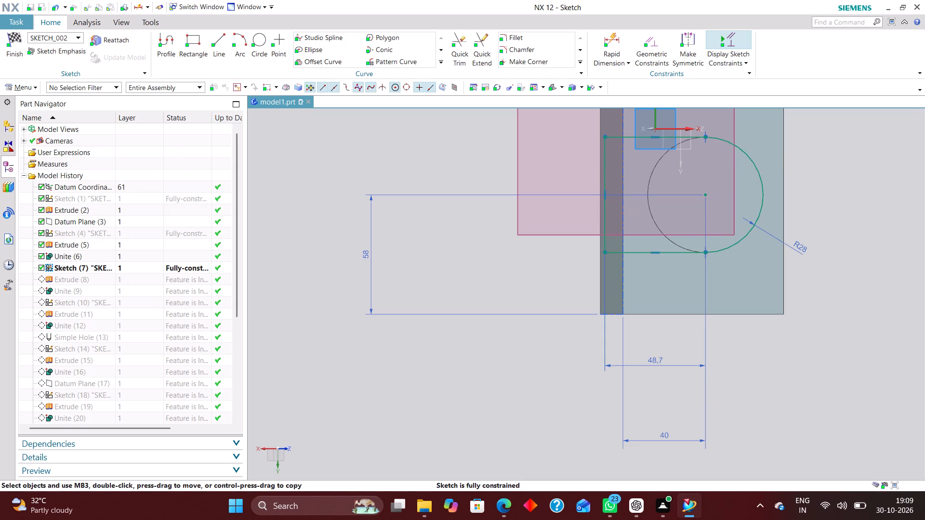
left_click(14, 37)
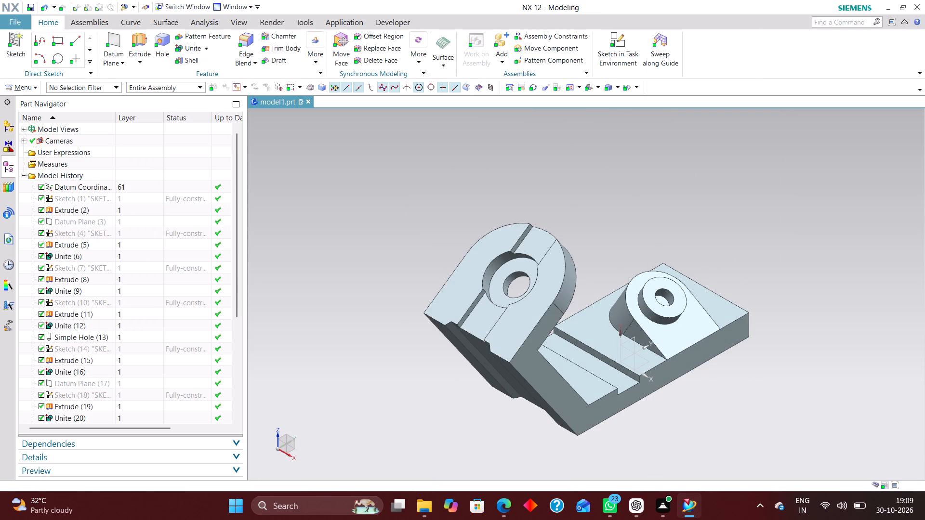
Move the datum coordinate system to layer 220 through Edit Object Display.
scroll(132, 226, "down", 4)
scroll(131, 248, "up", 6)
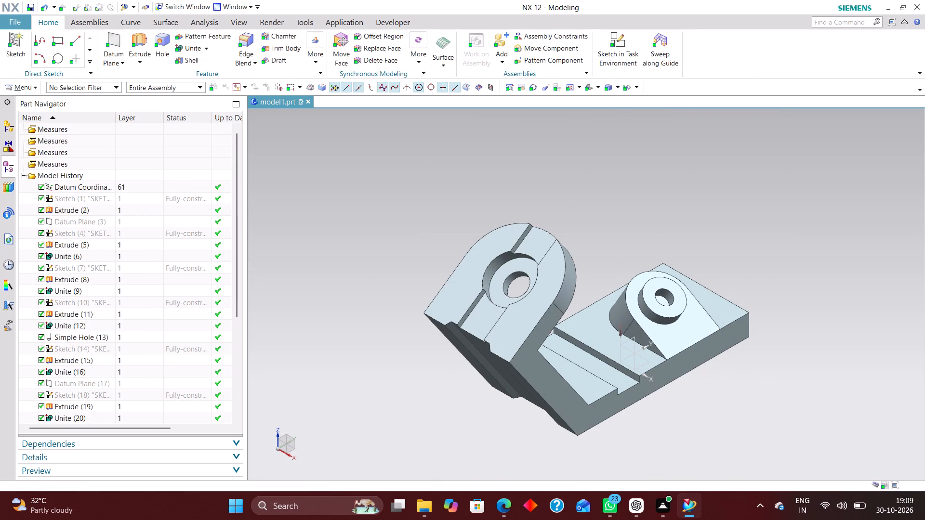
left_click(139, 189)
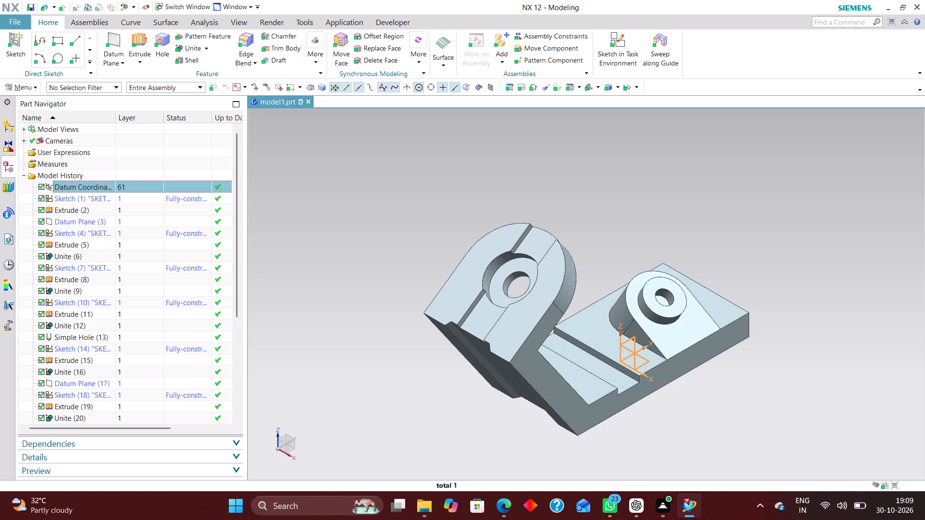
left_click(140, 185)
key("ctrl+j")
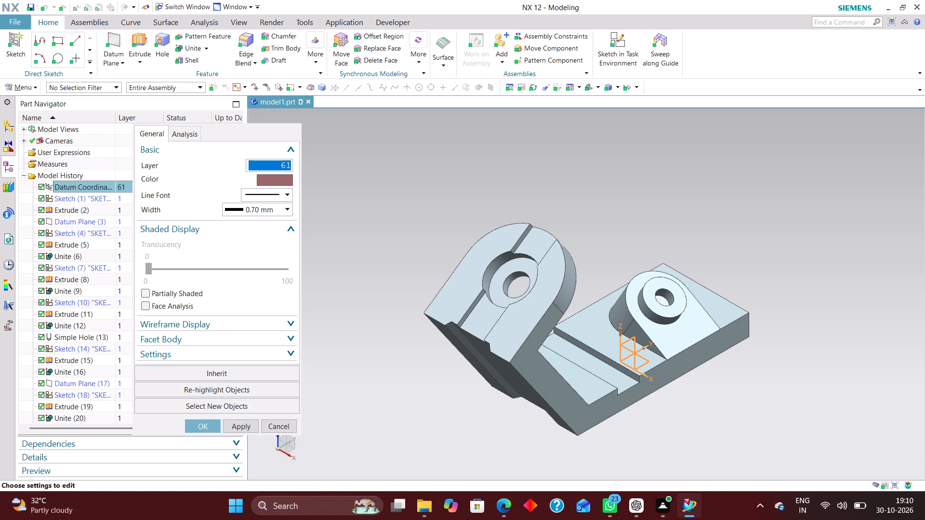
type("220")
key("Return")
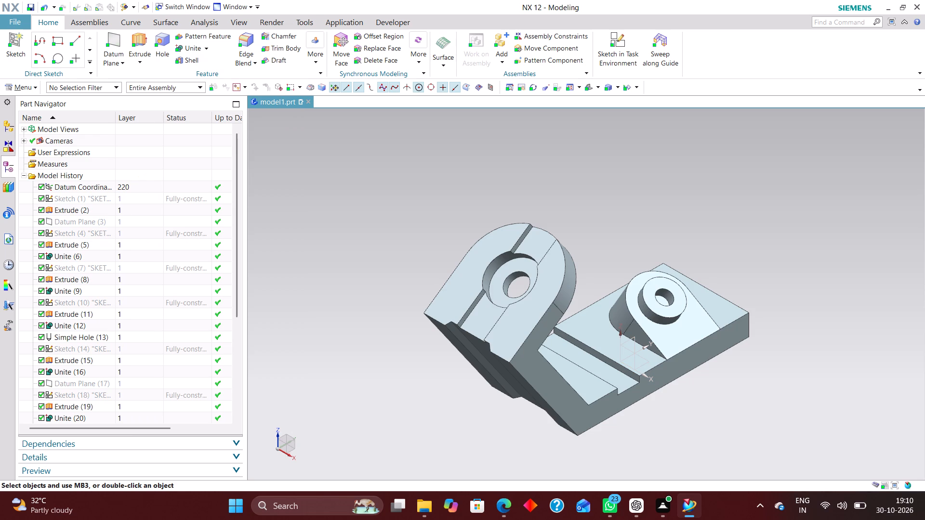
Move the base plate's profile sketch, Sketch (1), to layer 11.
left_click(136, 197)
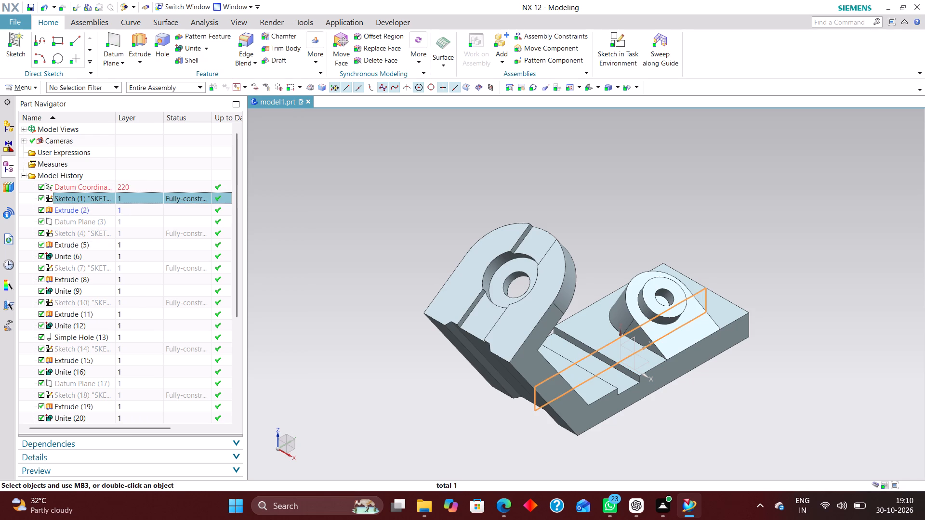
key("ctrl+j")
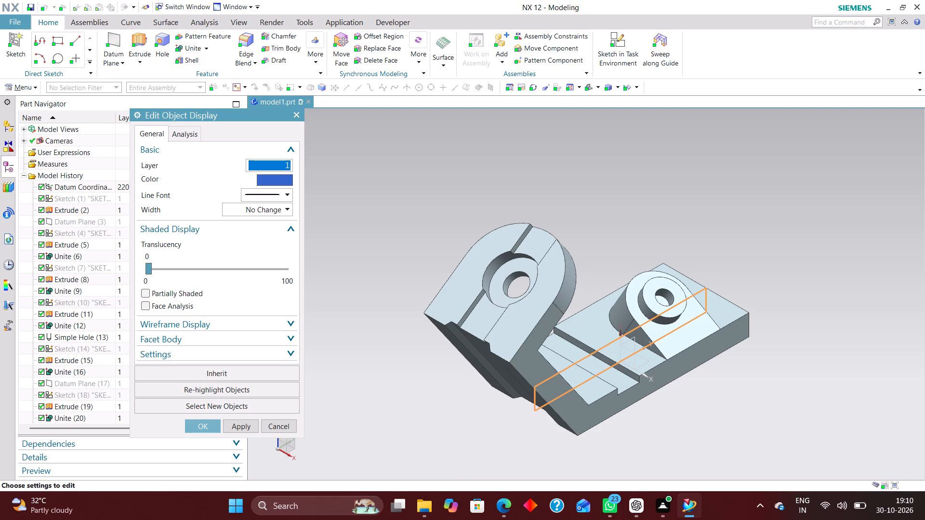
type("11")
key("Return")
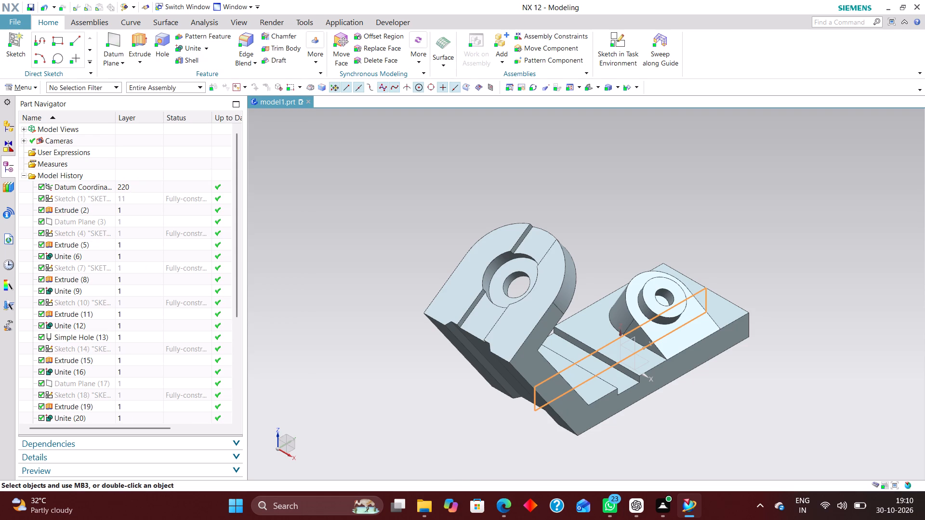
Move the solid bracket body to layer 2, selecting it through the base Extrude (2).
left_click(130, 207)
key("ctrl+j")
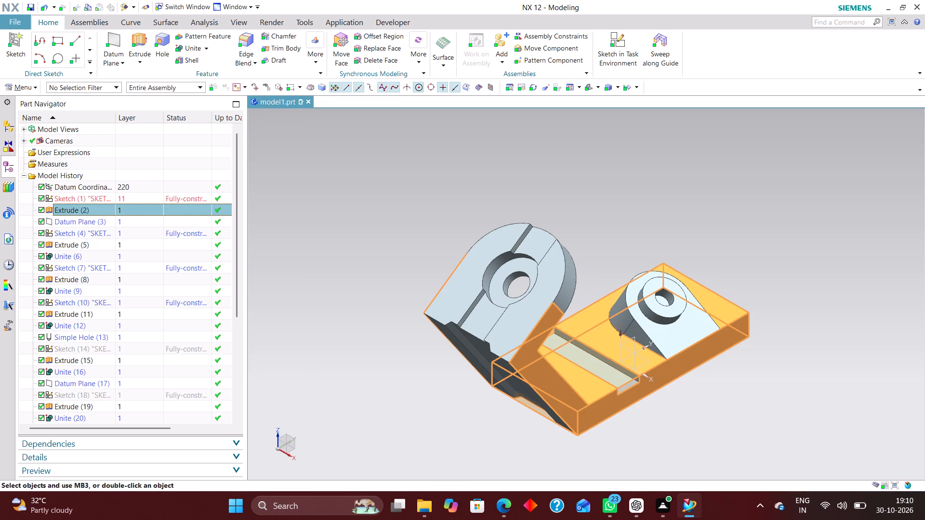
key("2")
key("Return")
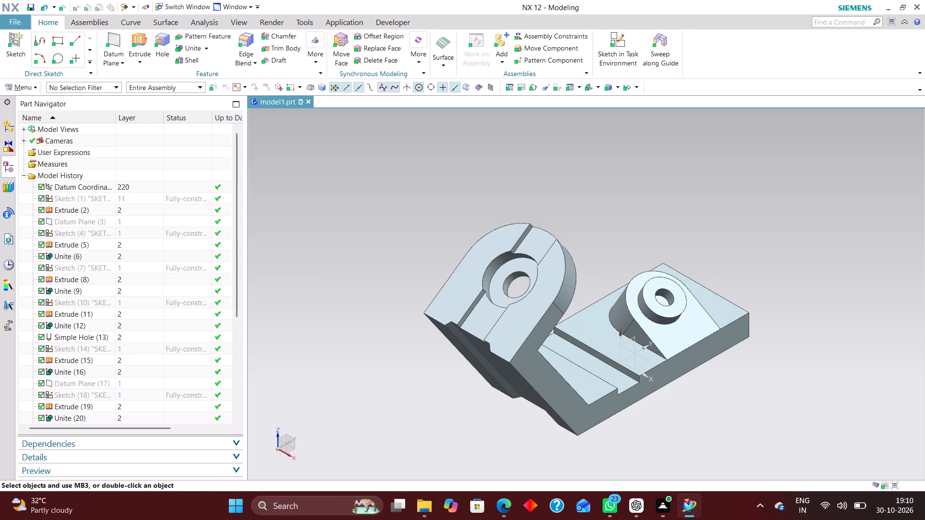
Move Datum Plane (3), the bearing support's sketch plane, to layer 161.
left_click(132, 222)
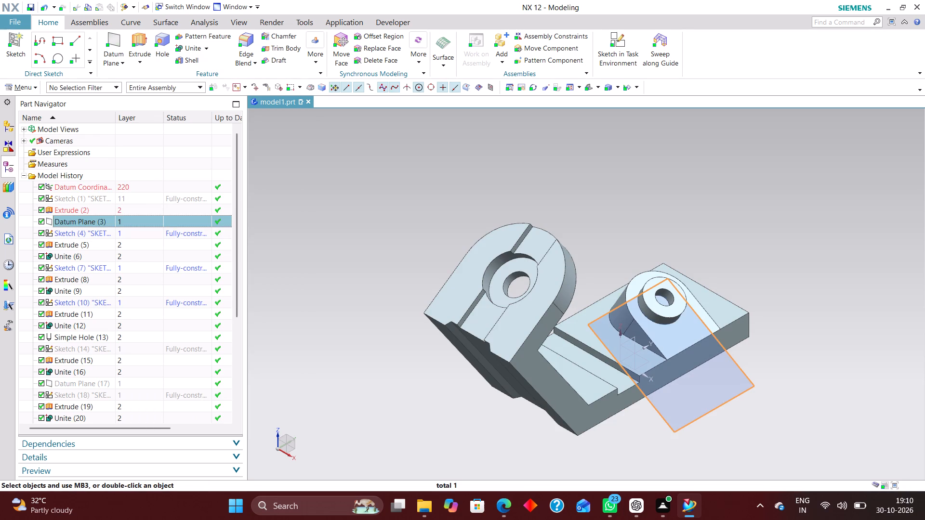
key("ctrl+j")
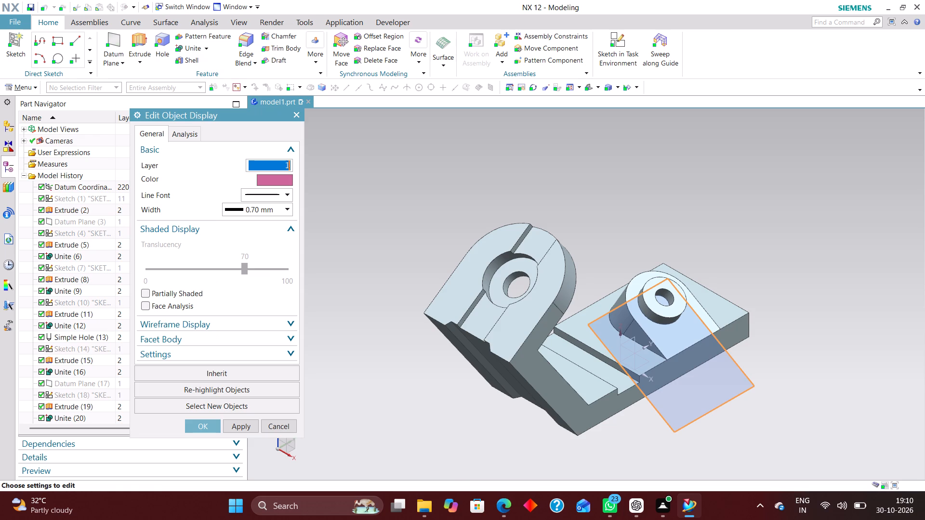
type("12")
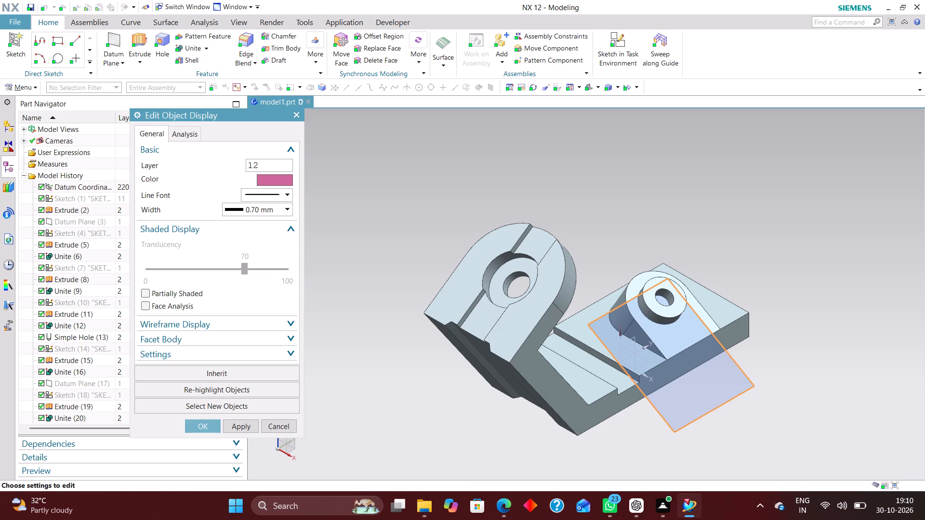
key("BackSpace")
type("61")
key("Return")
key("Return")
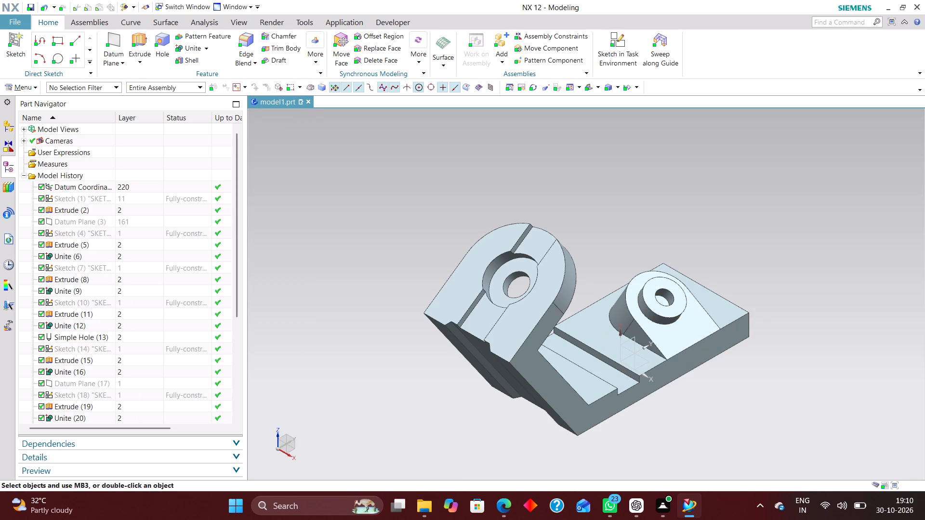
Move the bearing support's large circle sketch, Sketch (4), to layer 12.
left_click(135, 231)
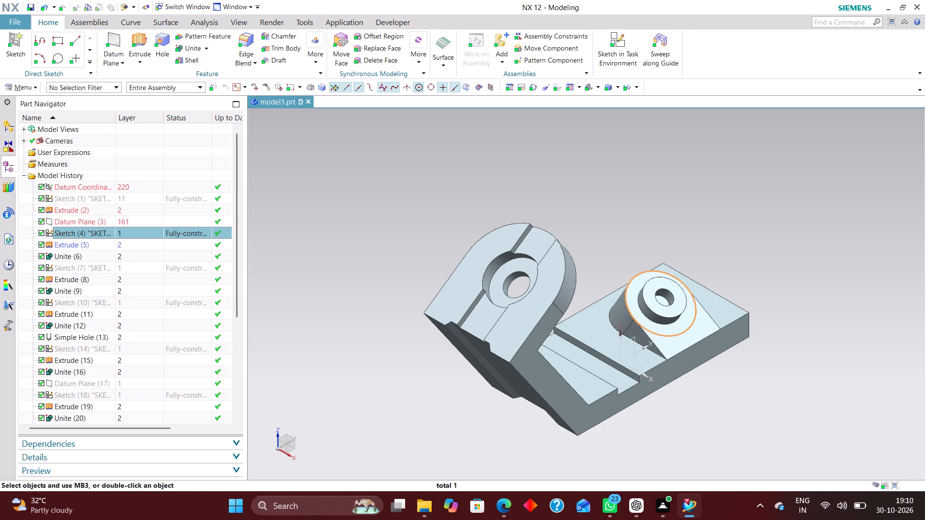
key("ctrl+j")
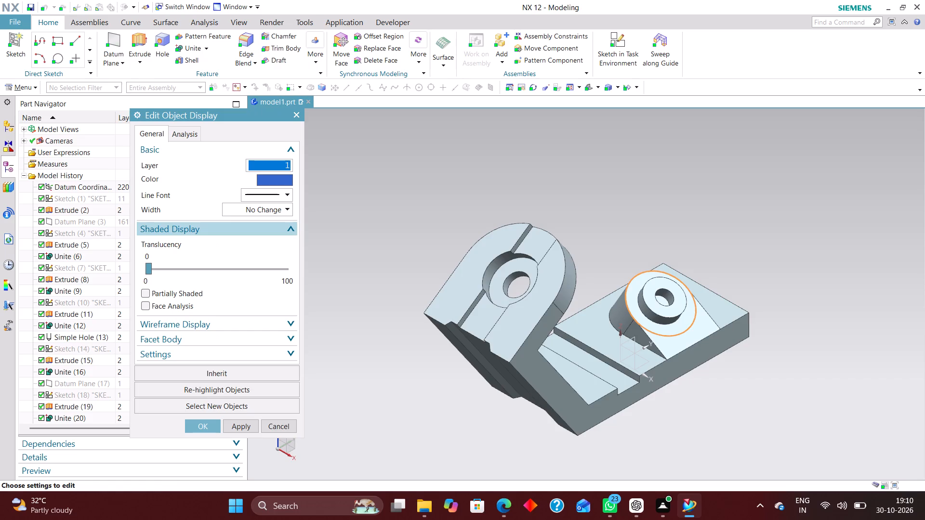
type("12")
key("Return")
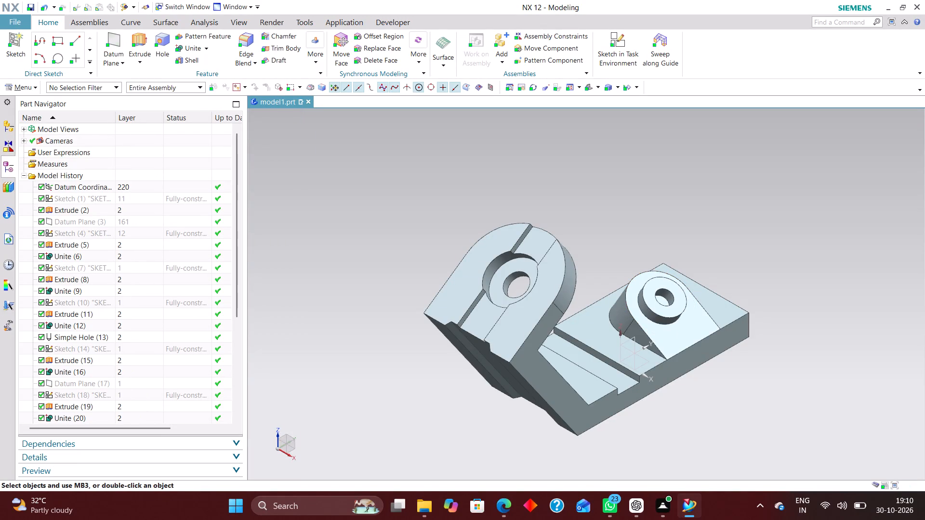
Move the bearing support's round-ended profile sketch, Sketch (7), to layer 13.
left_click(138, 268)
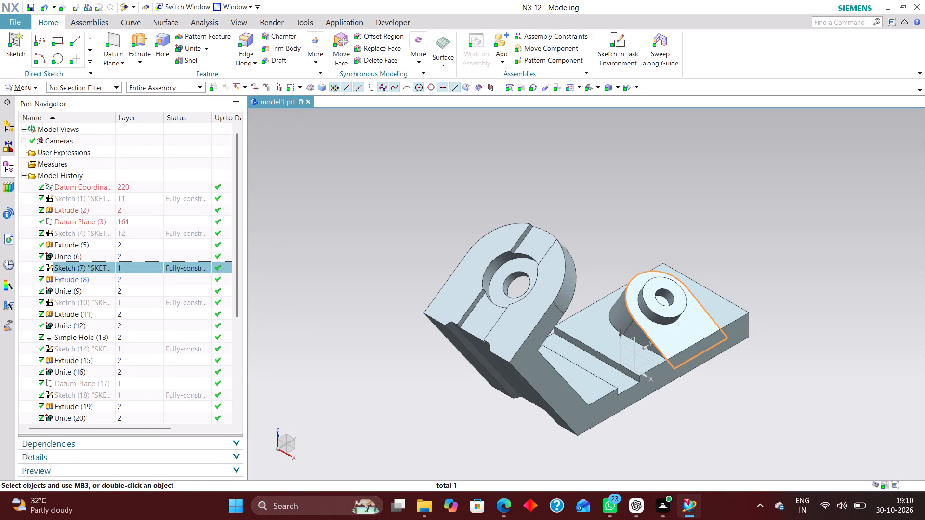
key("ctrl+j")
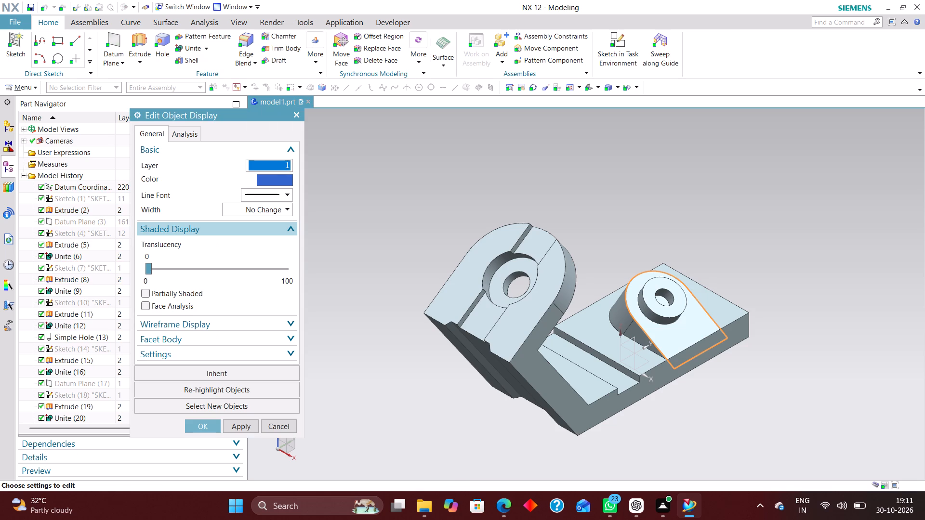
type("13")
key("Return")
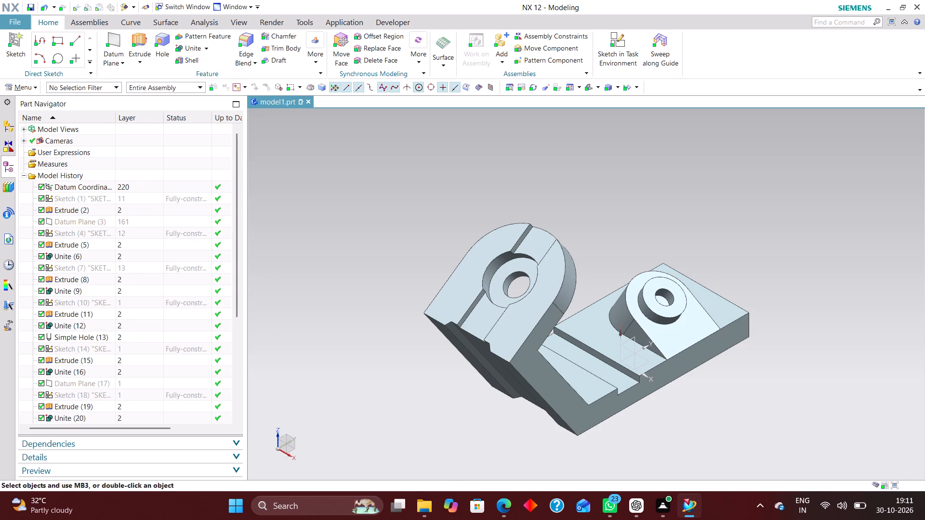
Move the small bearing boss's circle sketch, Sketch (10), to layer 14.
scroll(161, 308, "down", 1)
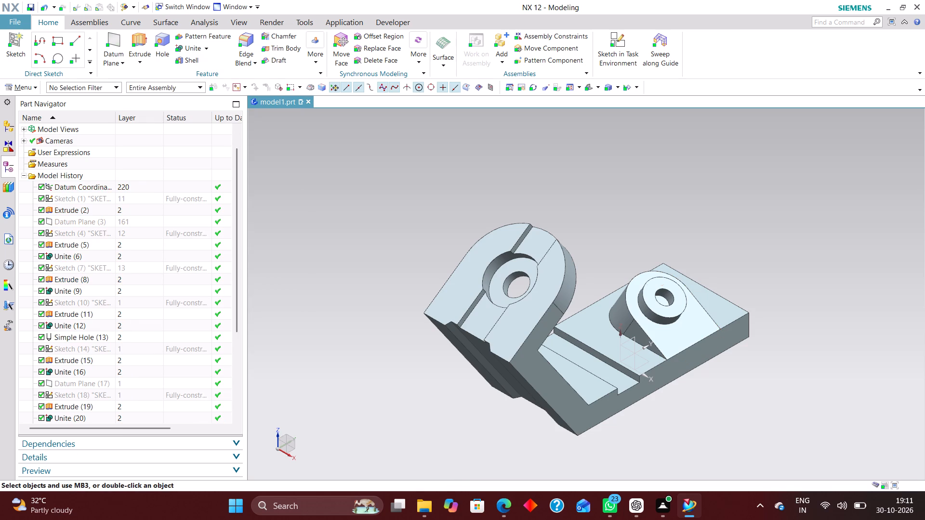
left_click(127, 269)
key("ctrl+j")
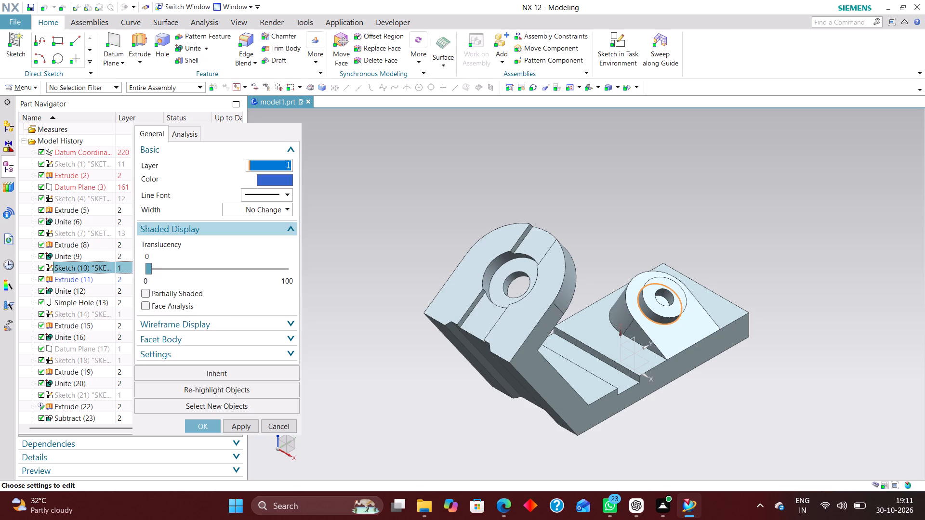
type("14")
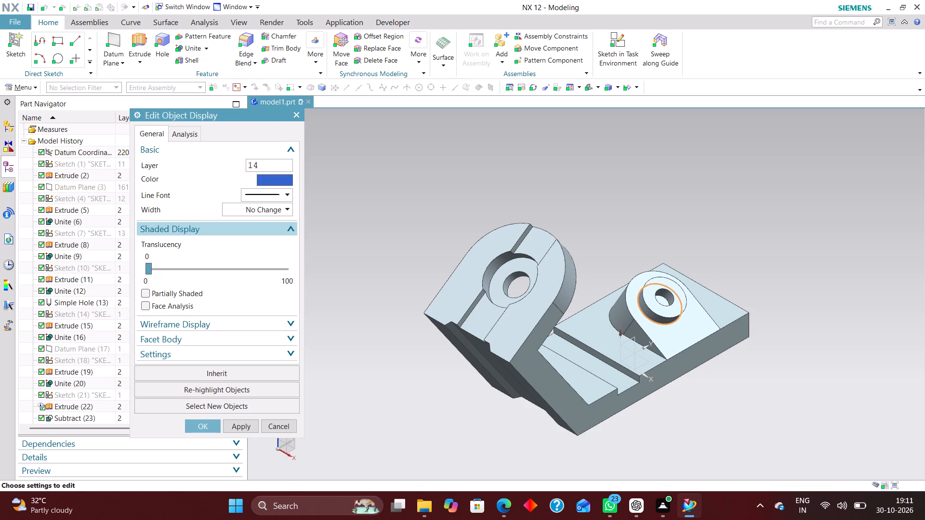
key("Return")
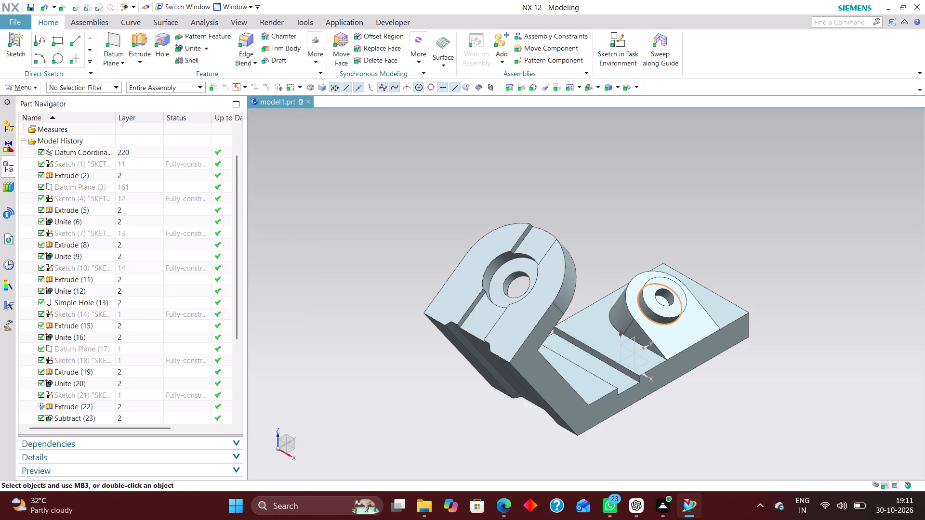
Move the inclined arm's rectangular profile sketch, Sketch (14), to layer 15.
left_click(137, 318)
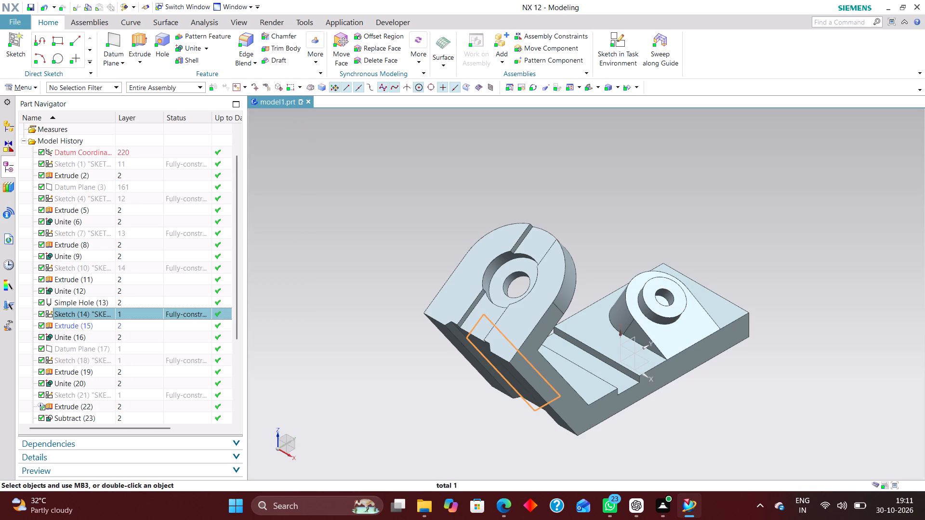
key("ctrl+j")
type("15")
key("Return")
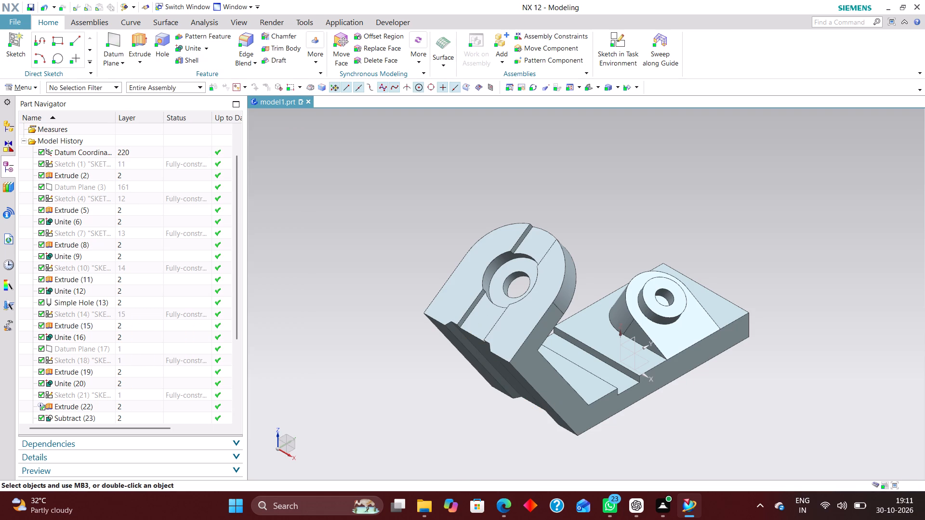
Move the datum plane used for the inclined arm's round-ended profile, Datum Plane (17), to layer 162.
scroll(135, 302, "down", 3)
left_click(132, 242)
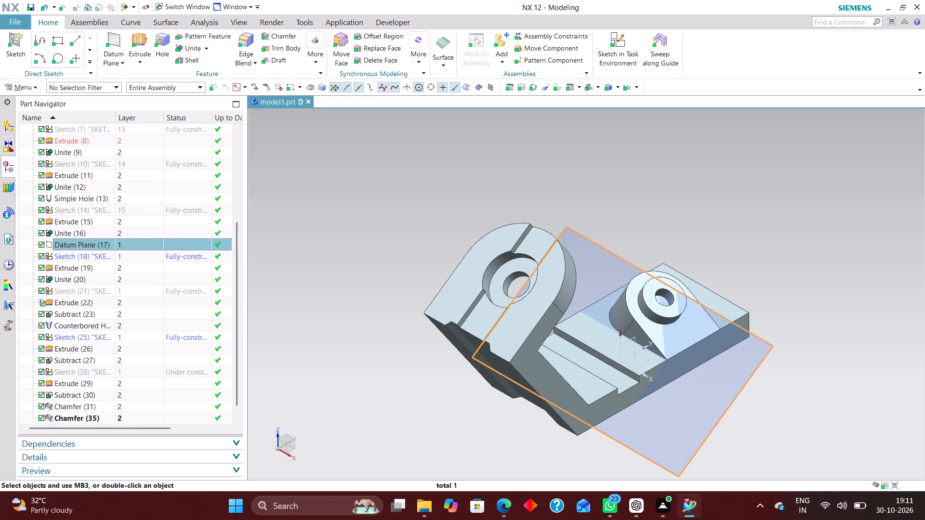
key("ctrl+j")
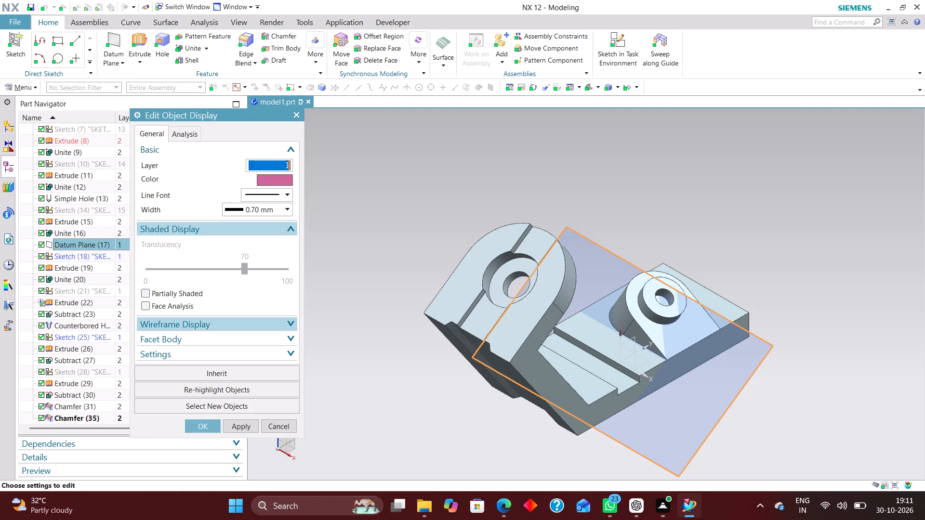
type("162")
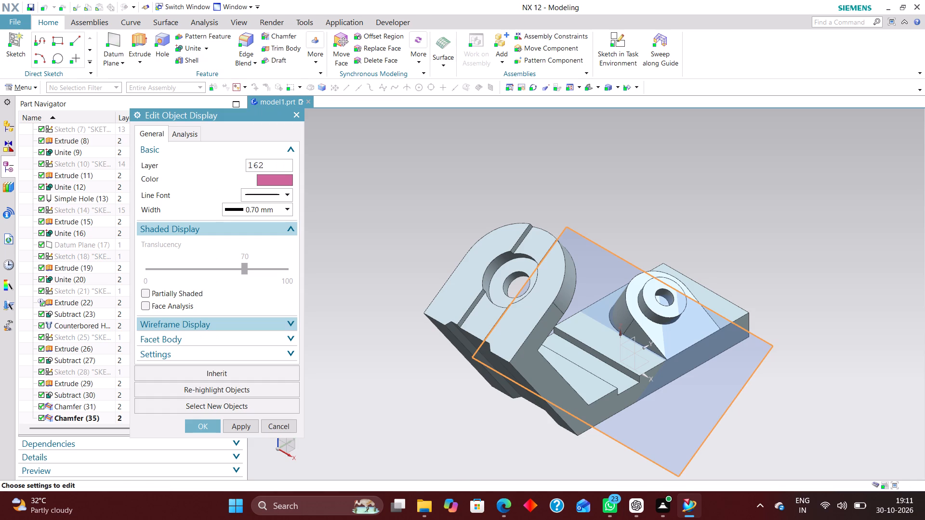
key("Return")
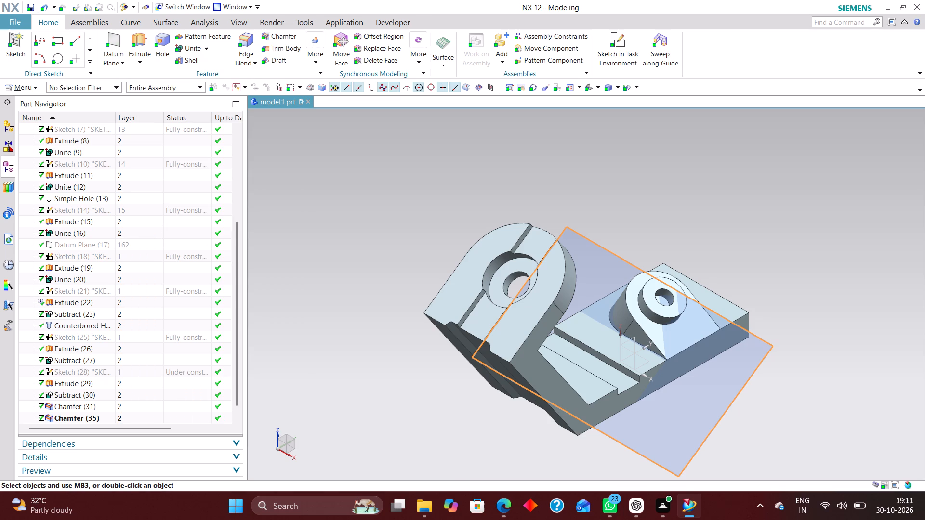
Move the inclined arm's round-ended profile sketch, Sketch (18), to layer 16.
left_click(140, 284)
left_click(138, 291)
left_click(129, 254)
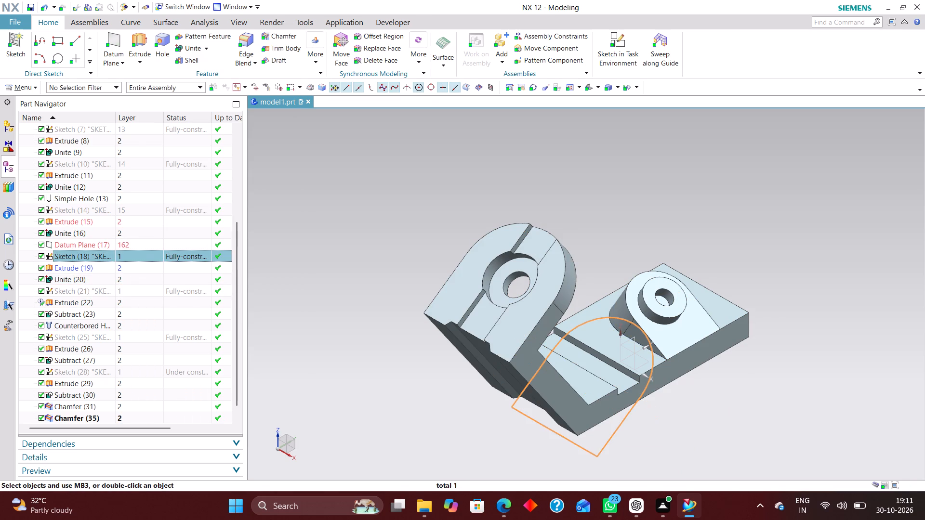
key("ctrl+j")
type("16")
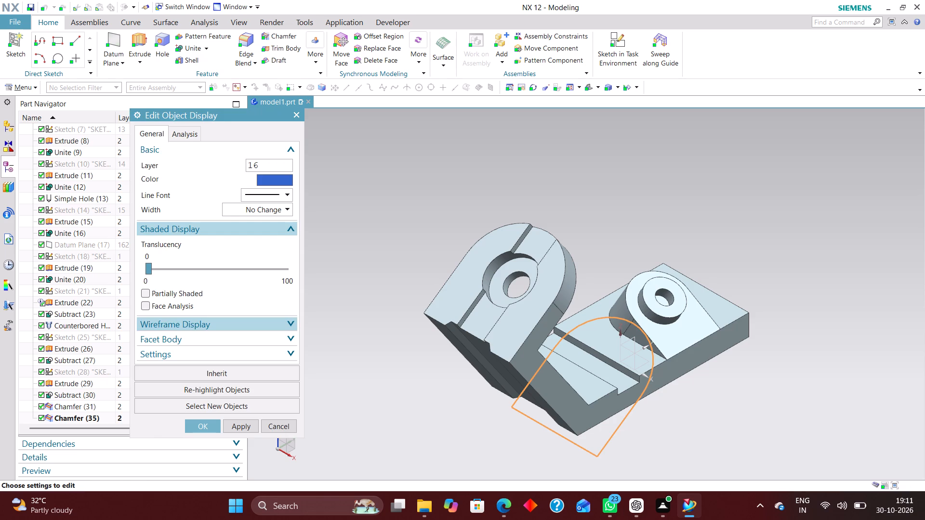
key("Return")
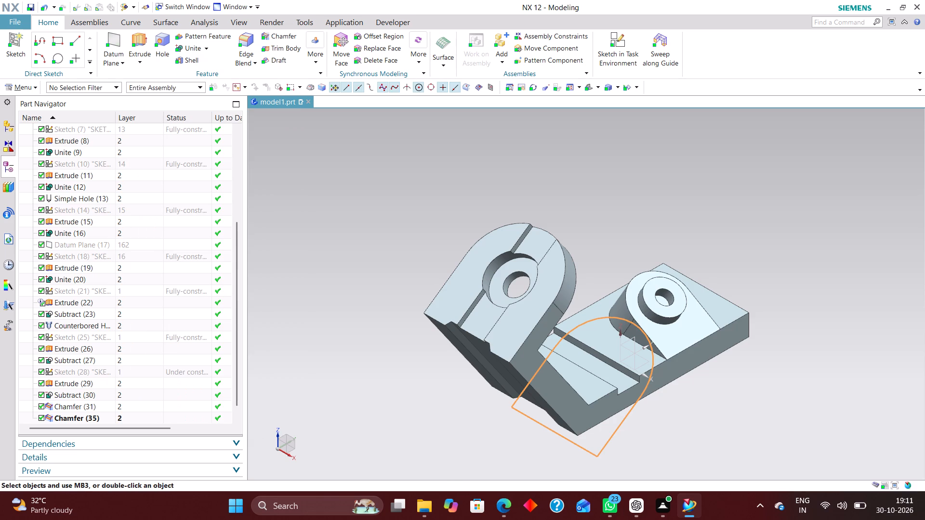
Move the rectangular cut profile sketch, Sketch (21), to layer 17.
left_click(134, 292)
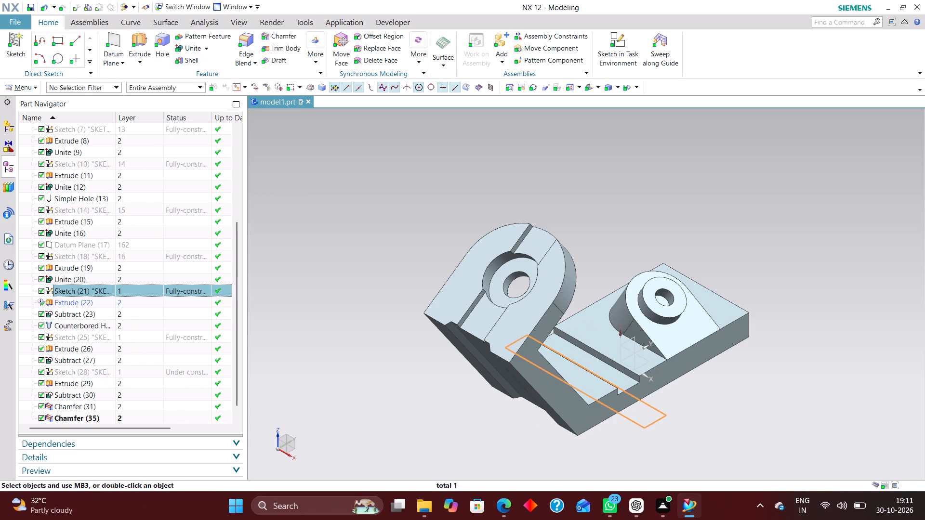
key("ctrl+j")
type("17")
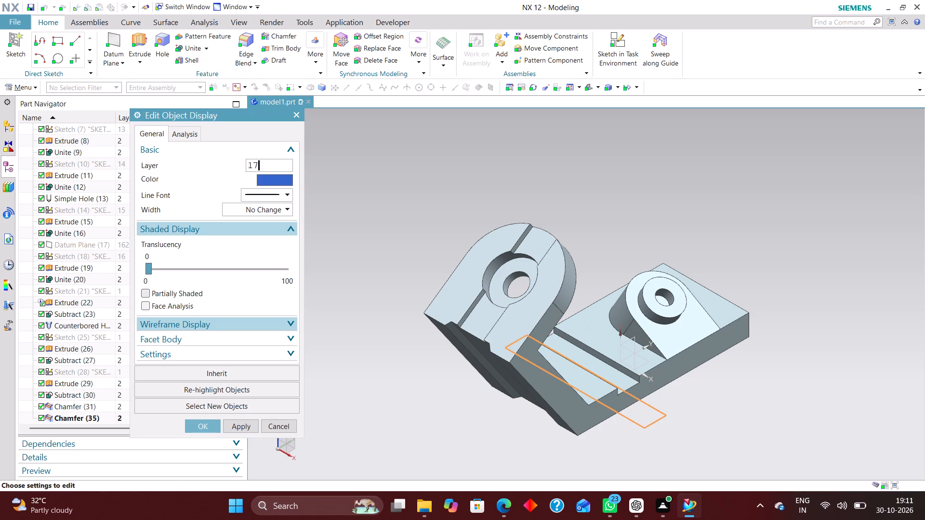
key("Return")
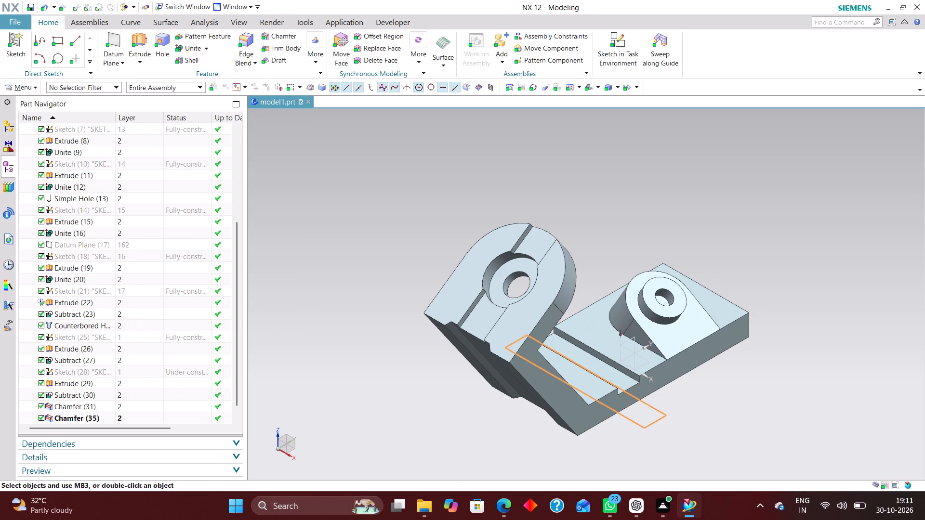
Move the long narrow groove profile sketch, Sketch (25), to layer 18.
left_click(135, 337)
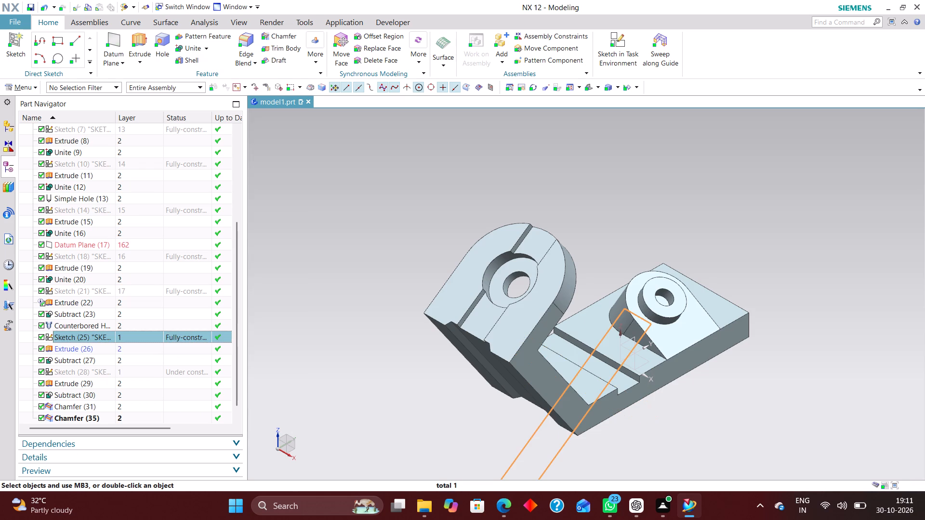
key("ctrl+j")
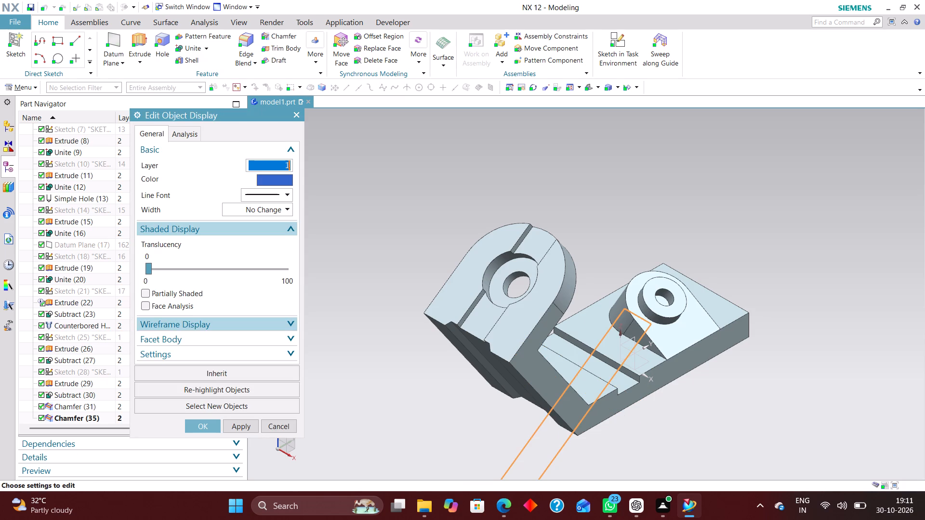
type("18")
key("Return")
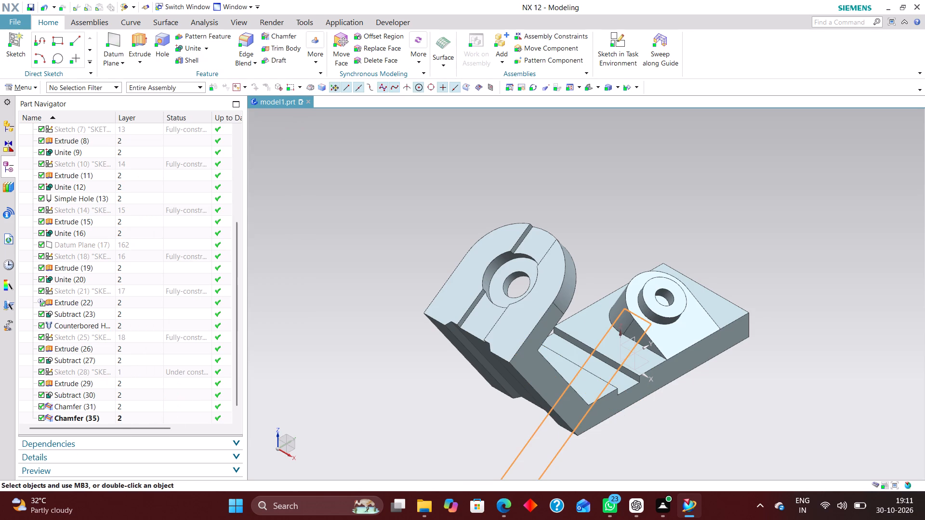
Move the triangular cut profile sketch, Sketch (28), to layer 19.
scroll(45, 293, "down", 2)
left_click(137, 361)
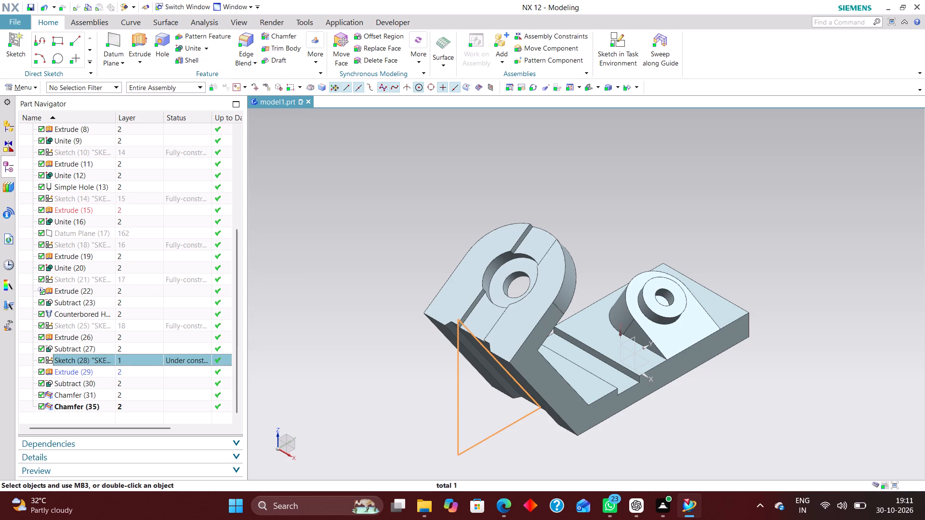
key("ctrl+j")
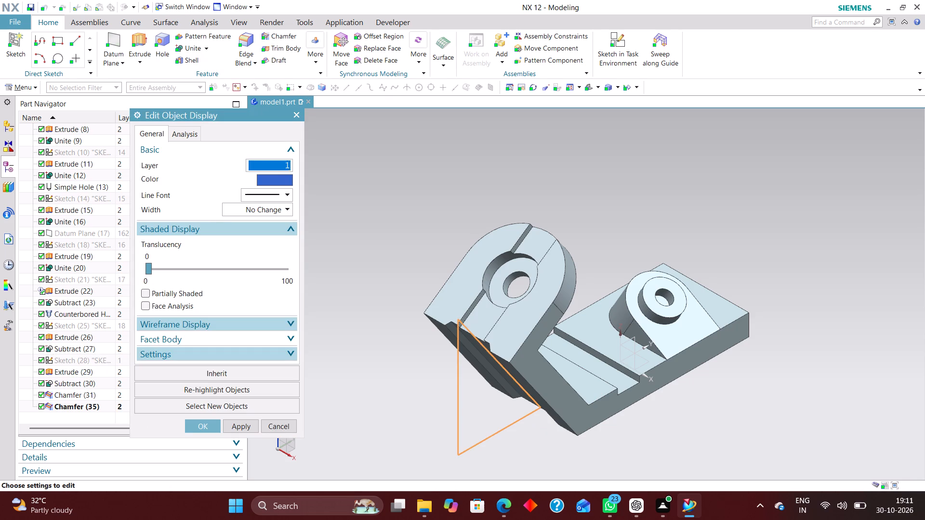
type("19")
key("Return")
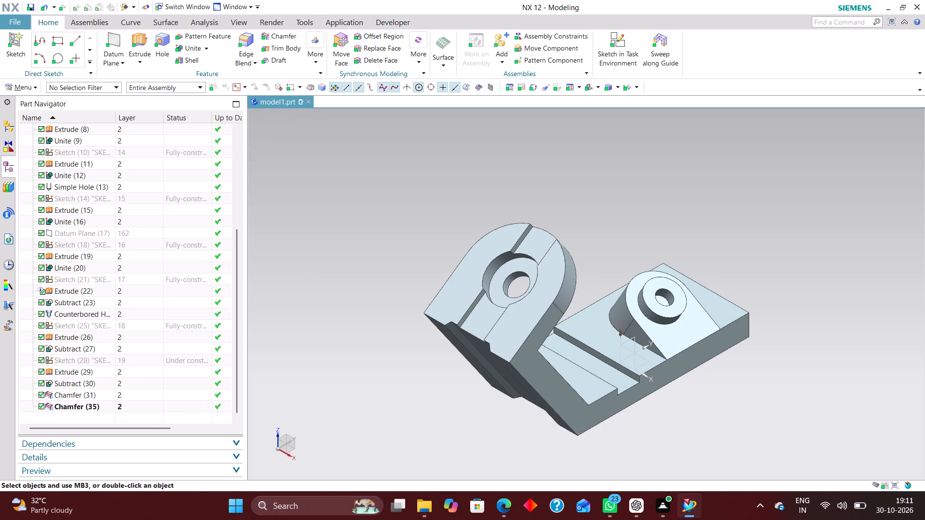
Review the layer assignments of all sketches, datums and features throughout the model history.
scroll(156, 330, "up", 4)
scroll(124, 228, "down", 9)
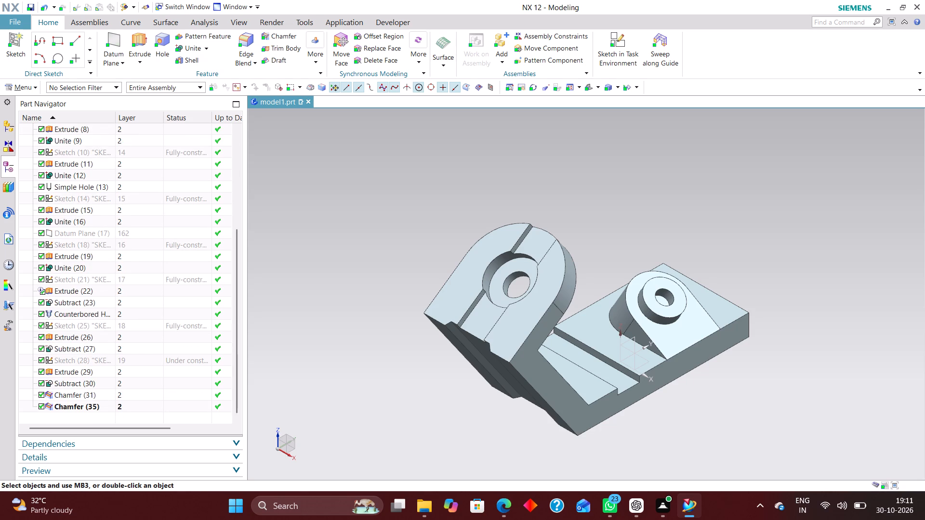
scroll(140, 329, "up", 8)
scroll(146, 196, "down", 6)
scroll(132, 402, "up", 6)
scroll(146, 193, "down", 4)
scroll(149, 285, "down", 1)
scroll(149, 285, "up", 5)
scroll(139, 191, "down", 9)
scroll(143, 369, "up", 8)
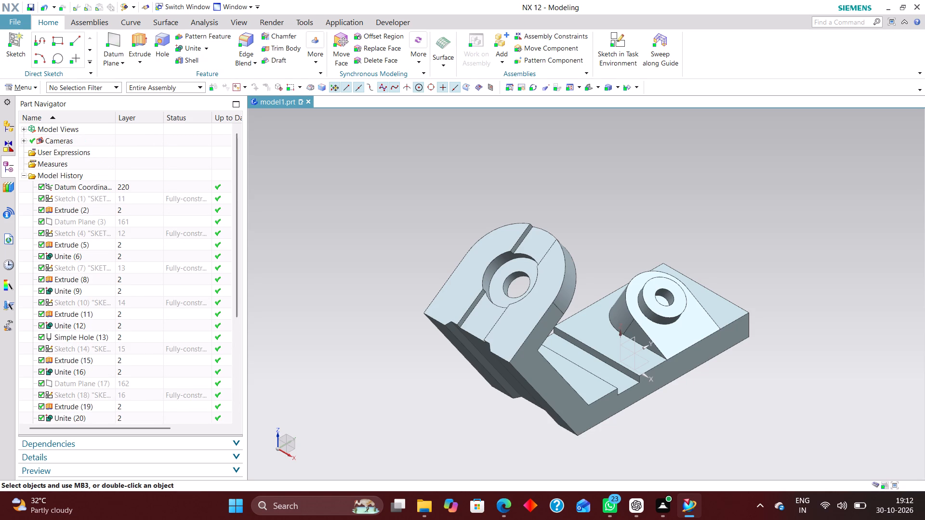
scroll(144, 198, "up", 4)
scroll(142, 198, "down", 14)
scroll(146, 362, "down", 3)
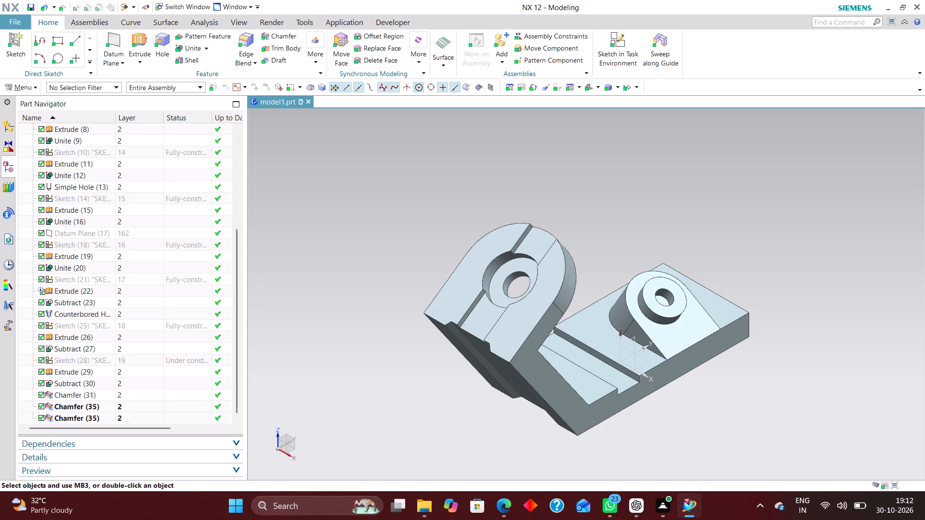
scroll(144, 362, "up", 8)
scroll(139, 201, "down", 2)
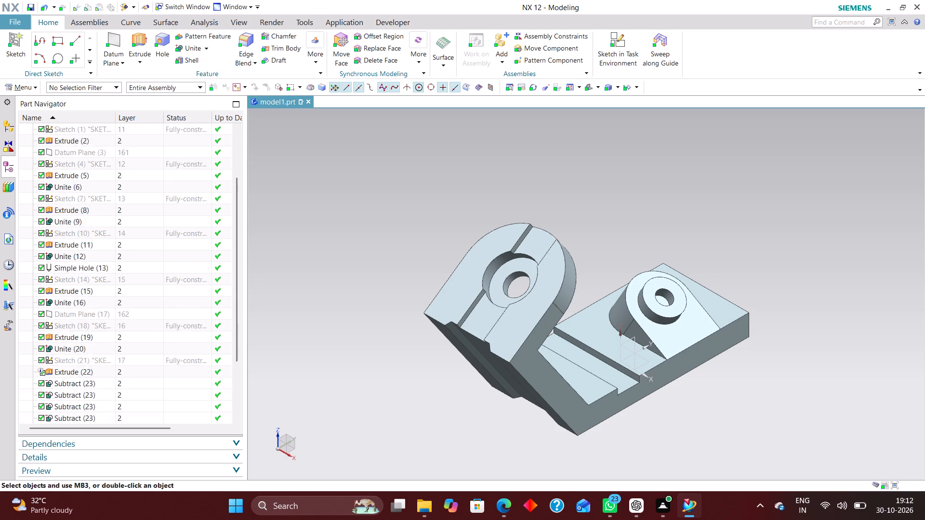
scroll(138, 207, "down", 4)
scroll(138, 404, "up", 6)
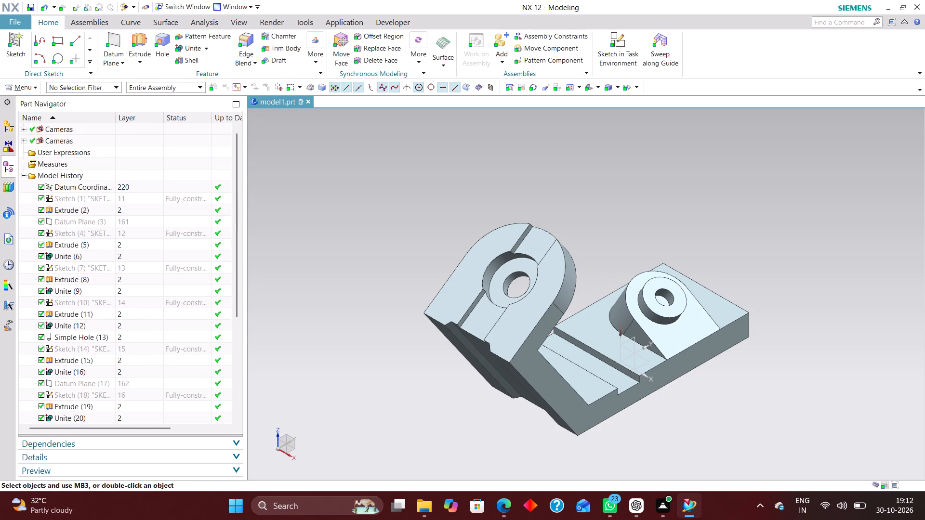
scroll(136, 207, "down", 6)
scroll(143, 360, "down", 5)
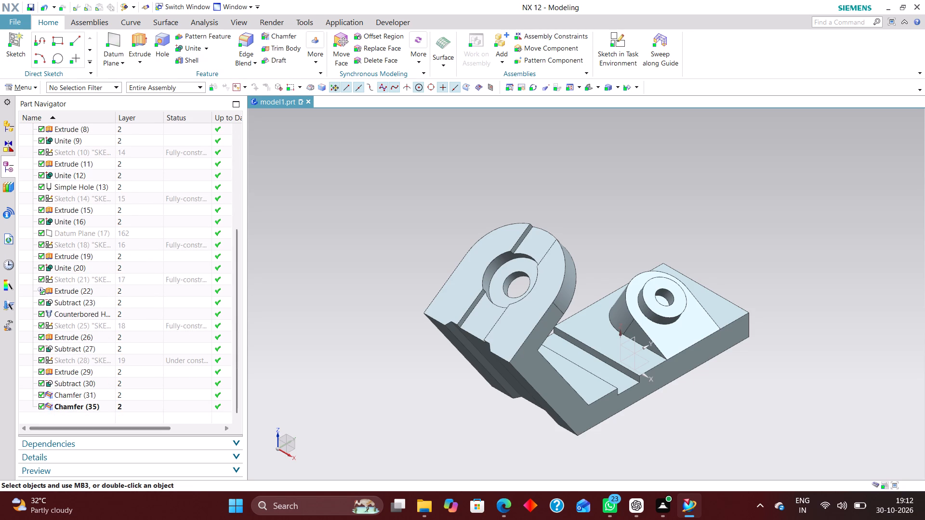
scroll(126, 397, "up", 2)
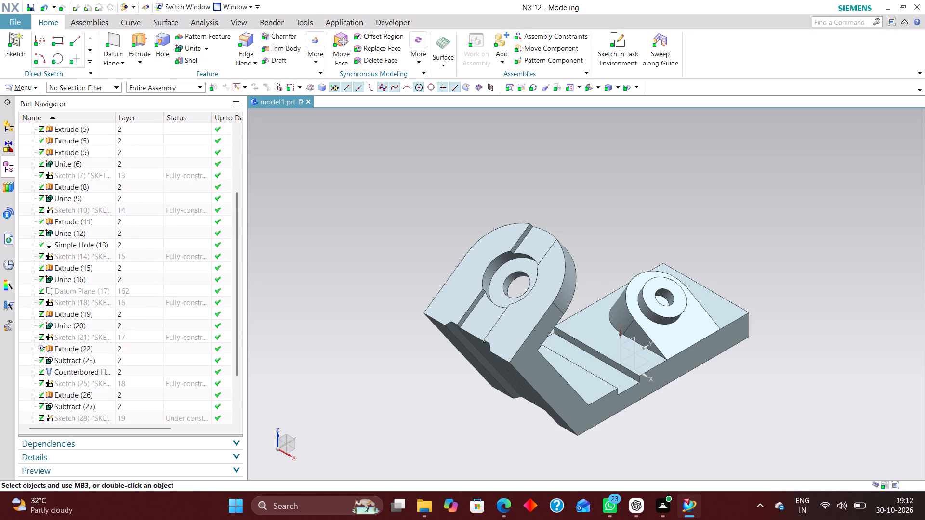
scroll(126, 388, "up", 5)
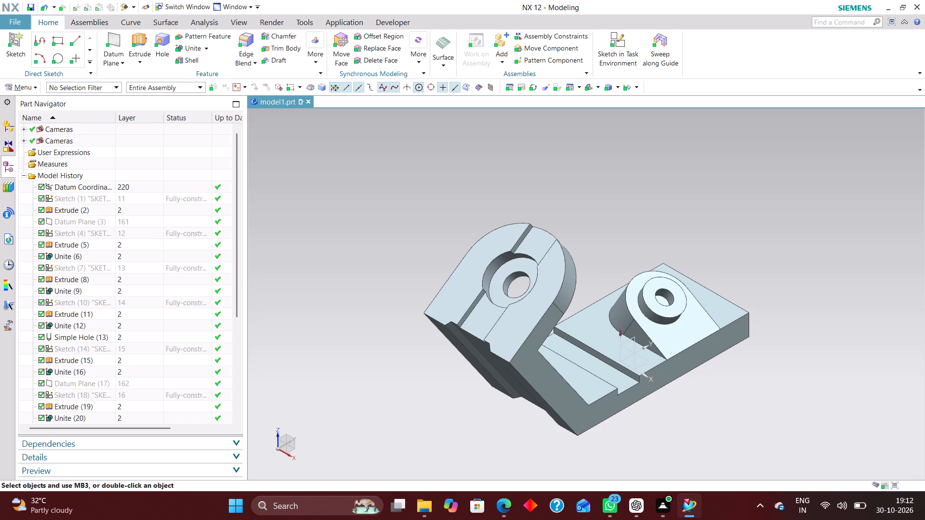
scroll(130, 378, "up", 9)
scroll(658, 361, "up", 2)
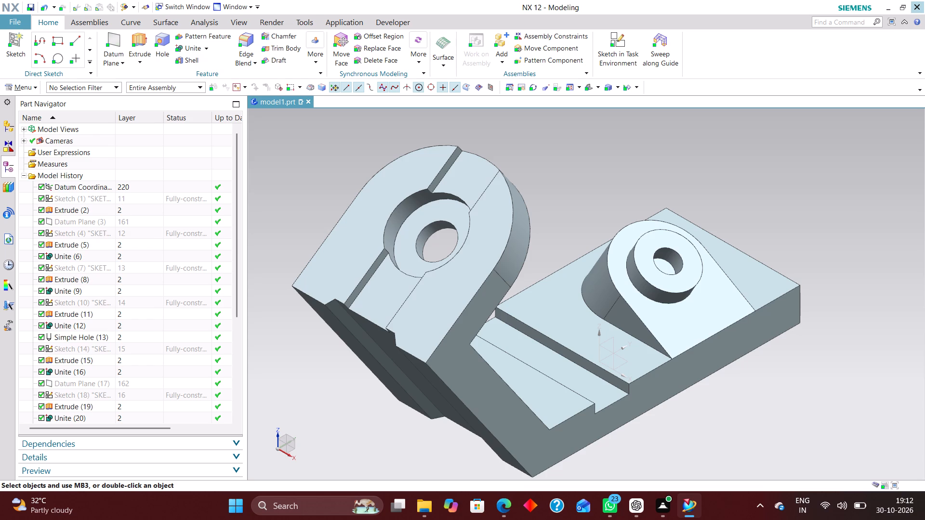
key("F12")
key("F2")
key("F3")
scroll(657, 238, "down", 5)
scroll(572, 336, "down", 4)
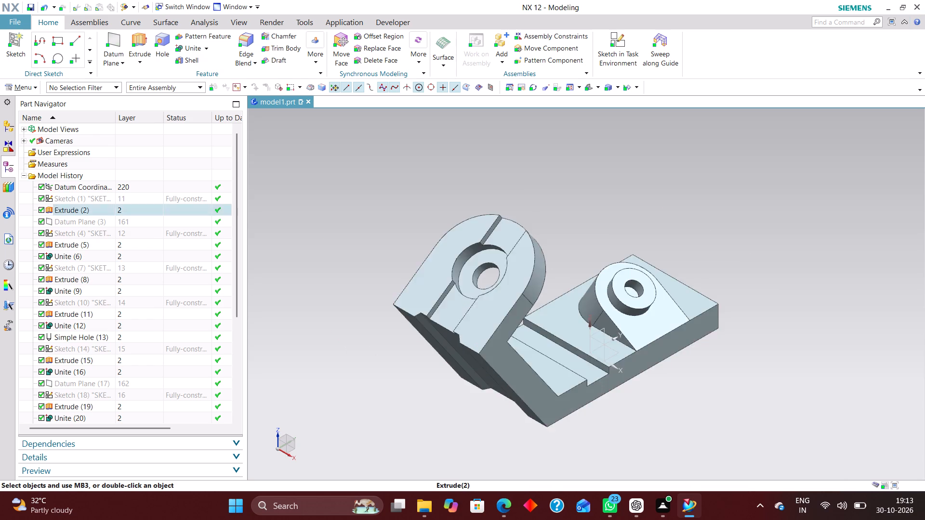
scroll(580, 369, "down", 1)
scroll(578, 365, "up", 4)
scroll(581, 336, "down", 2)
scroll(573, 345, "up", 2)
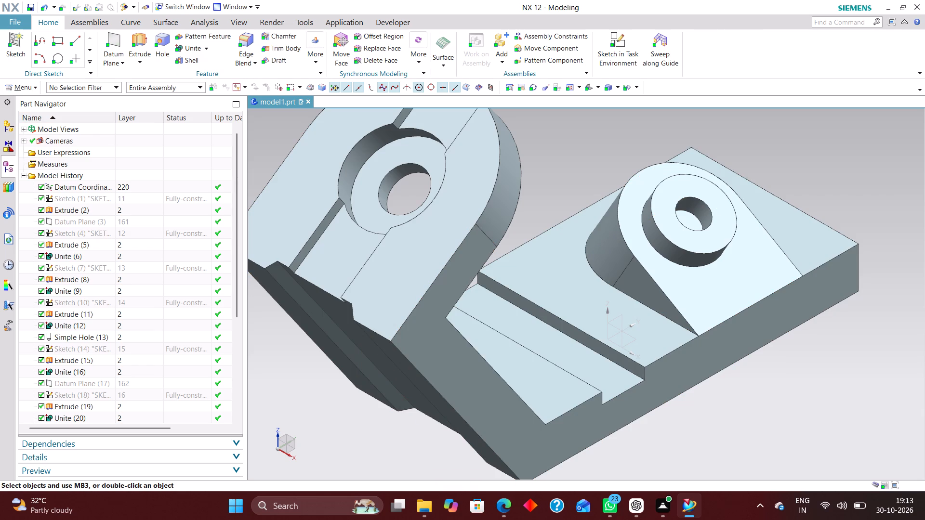
Assign the library material Steel to the bracket's solid body.
left_click(32, 84)
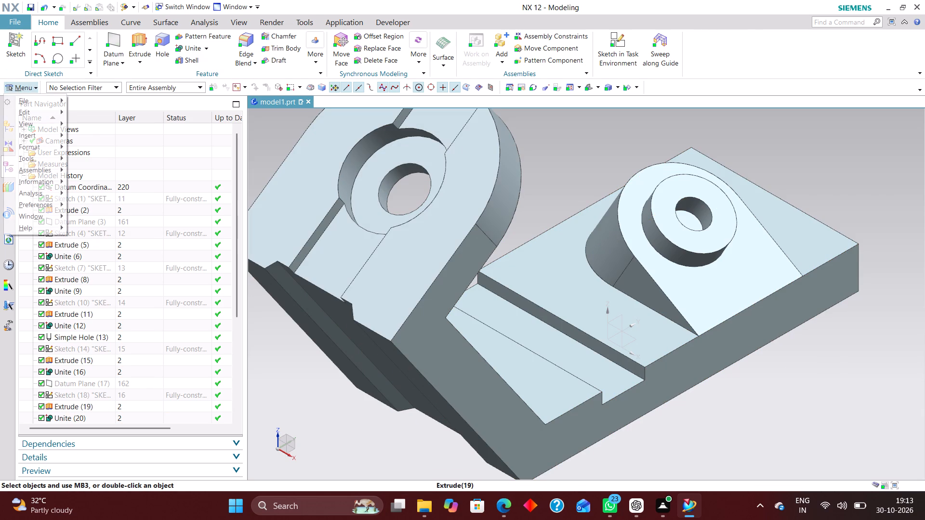
left_click(53, 206)
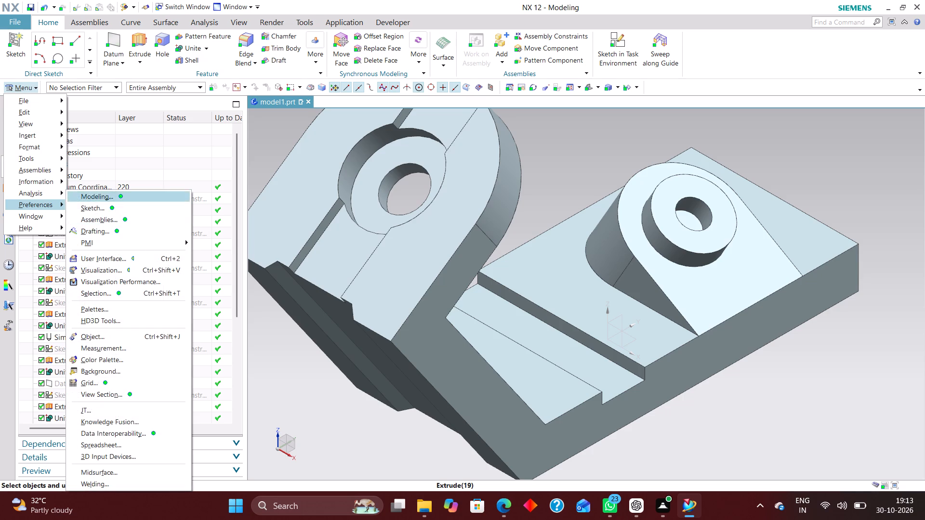
left_click(46, 161)
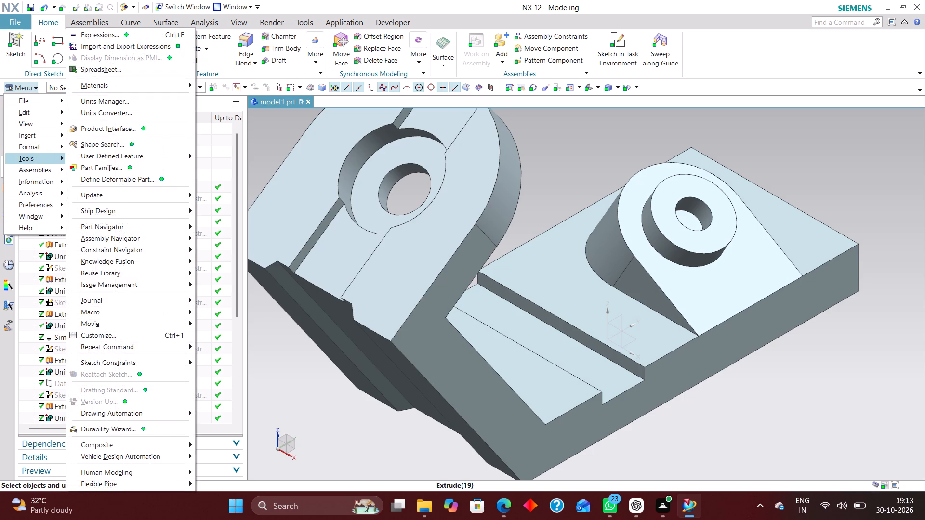
left_click(131, 83)
left_click(204, 90)
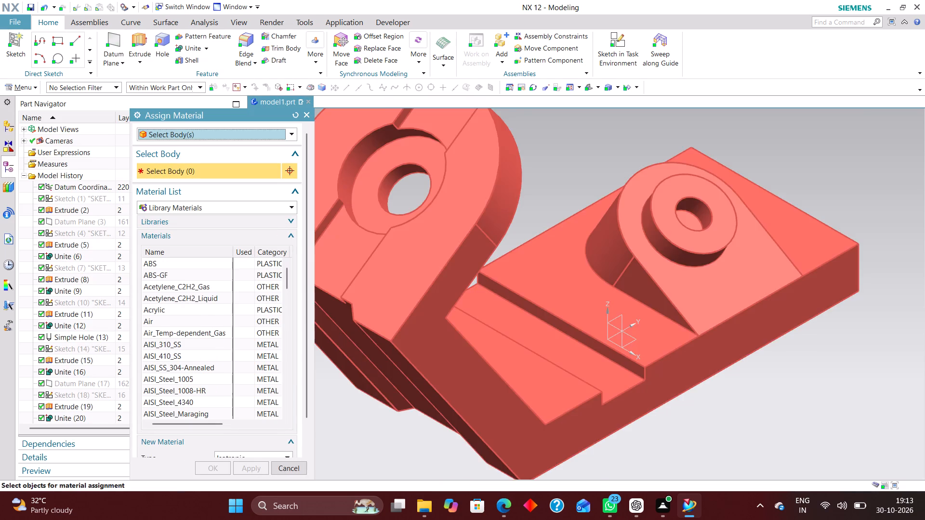
left_click(406, 278)
scroll(86, 380, "down", 5)
scroll(185, 370, "down", 15)
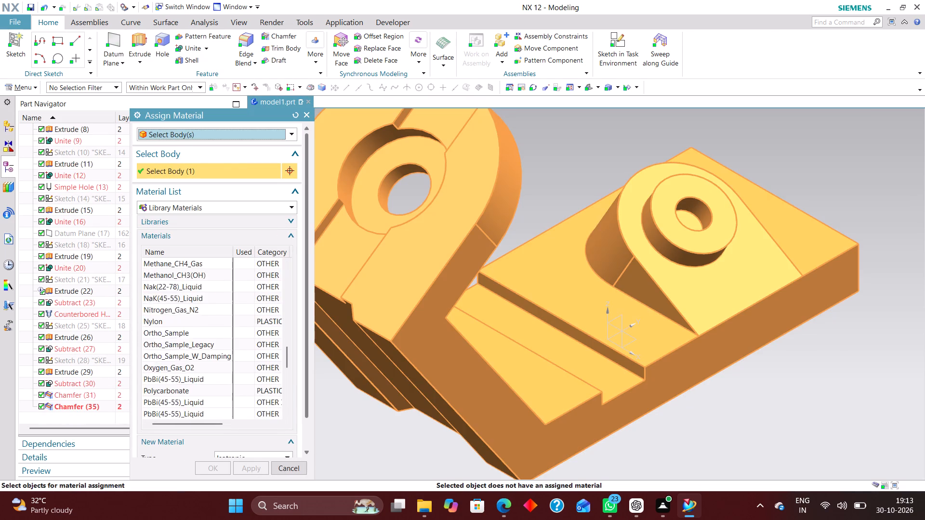
scroll(184, 379, "down", 12)
scroll(180, 373, "up", 4)
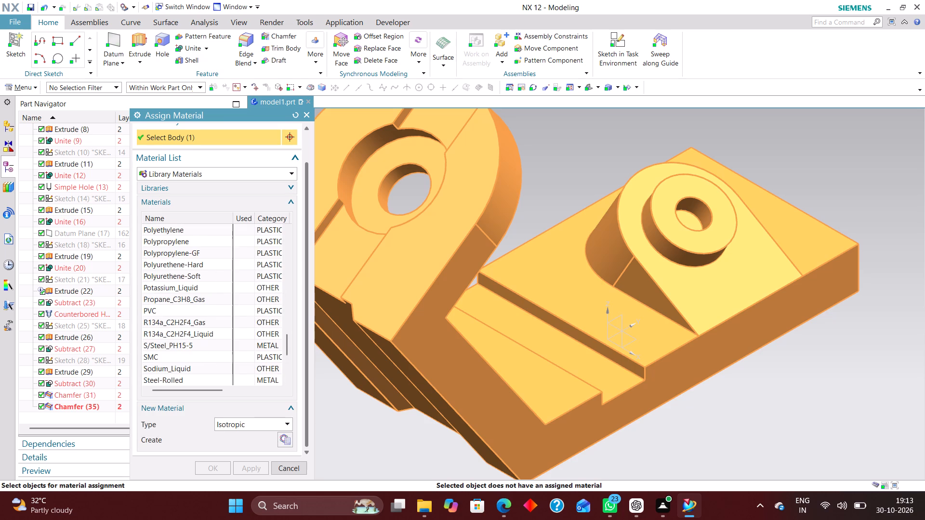
scroll(177, 367, "down", 1)
left_click(179, 354)
left_click(217, 469)
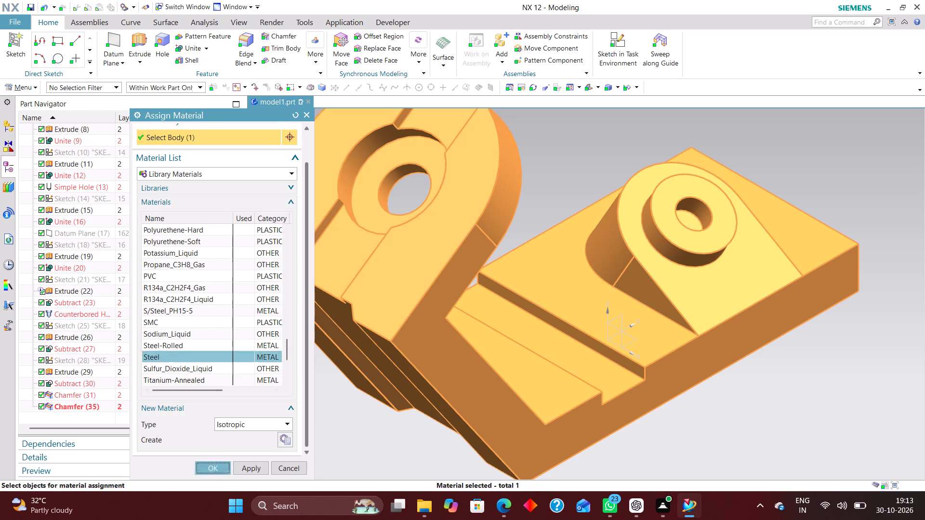
In the displayed part's weight properties, enable Update Data on Save and update the weight data immediately.
left_click(32, 89)
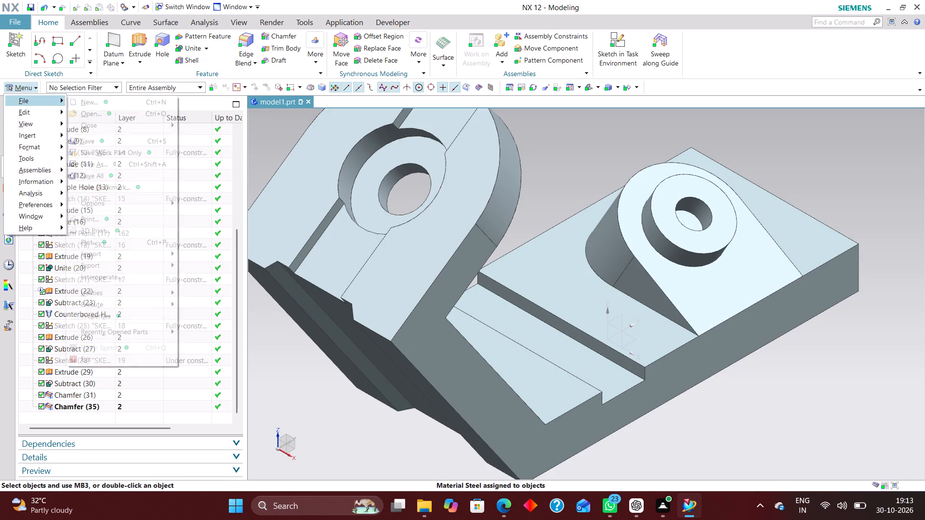
left_click(41, 99)
left_click(141, 319)
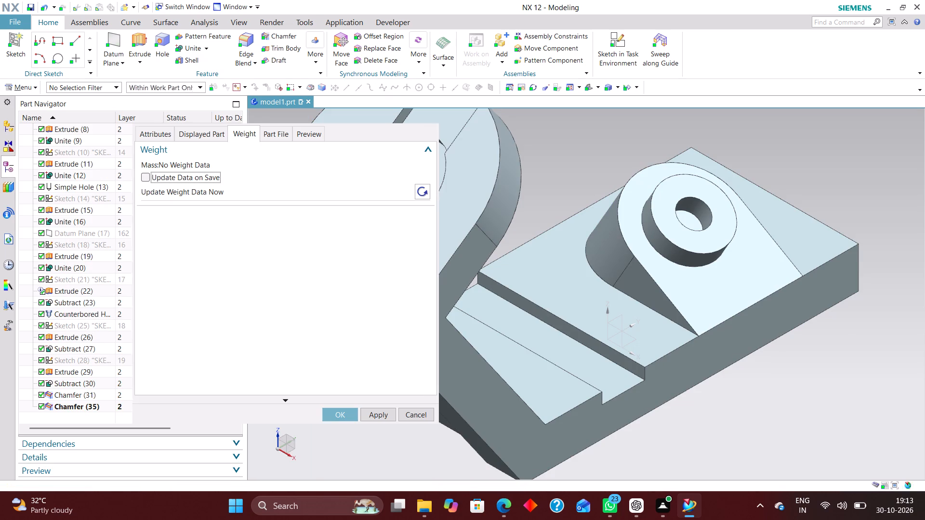
left_click(147, 176)
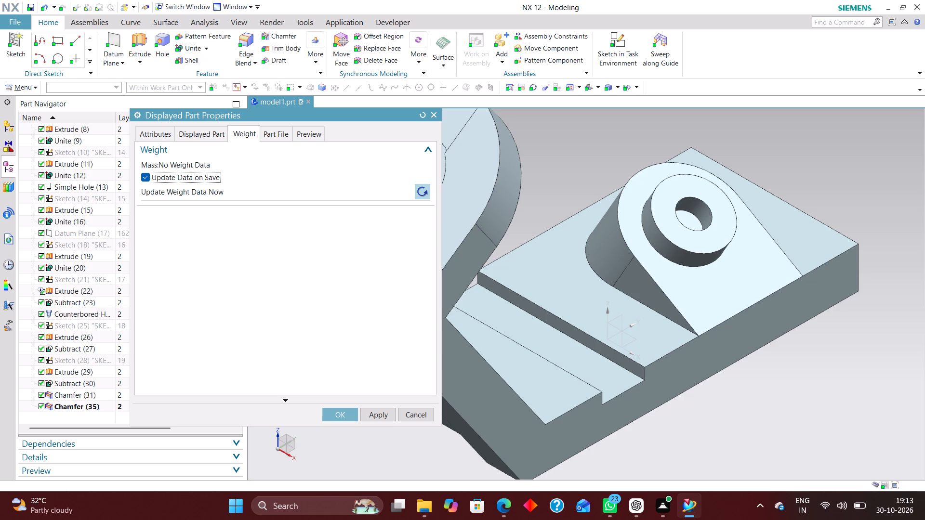
left_click(421, 194)
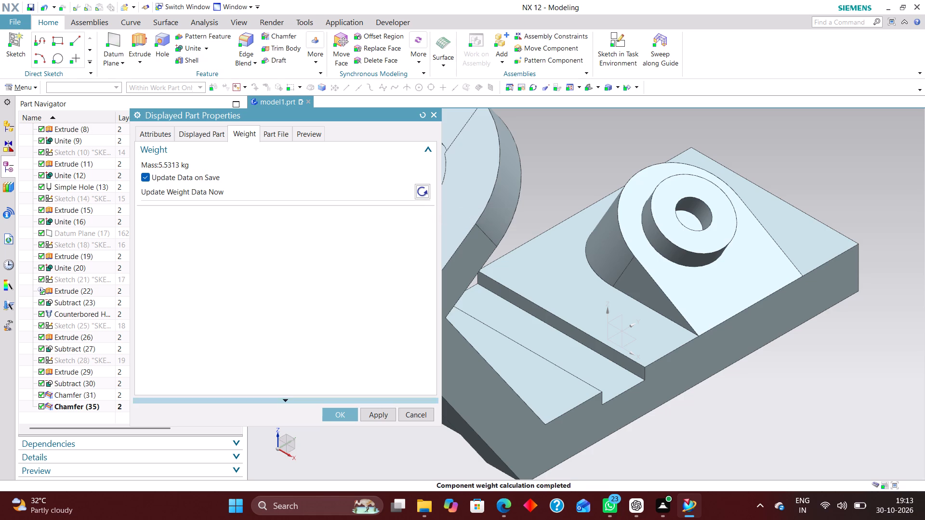
left_click(337, 421)
Create a new group containing the bracket's solid body, keeping the default group name and settings.
left_click(32, 86)
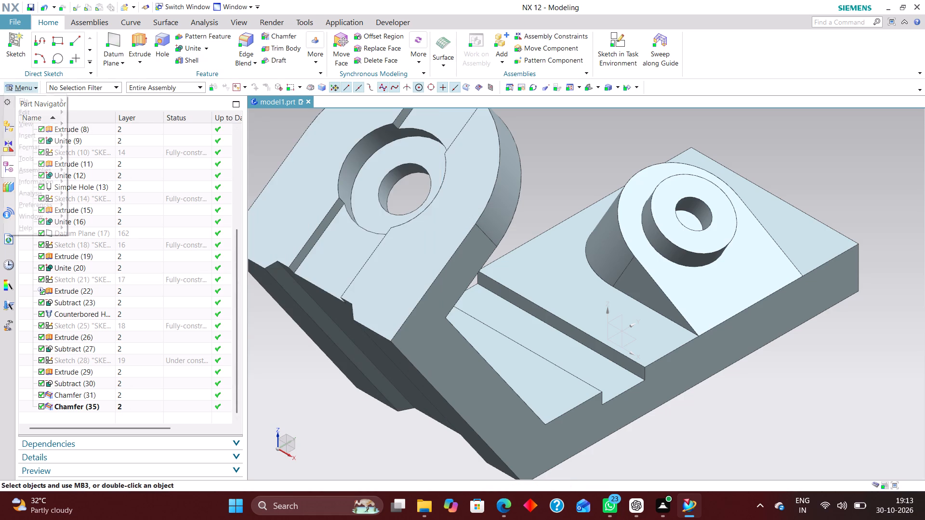
left_click(47, 148)
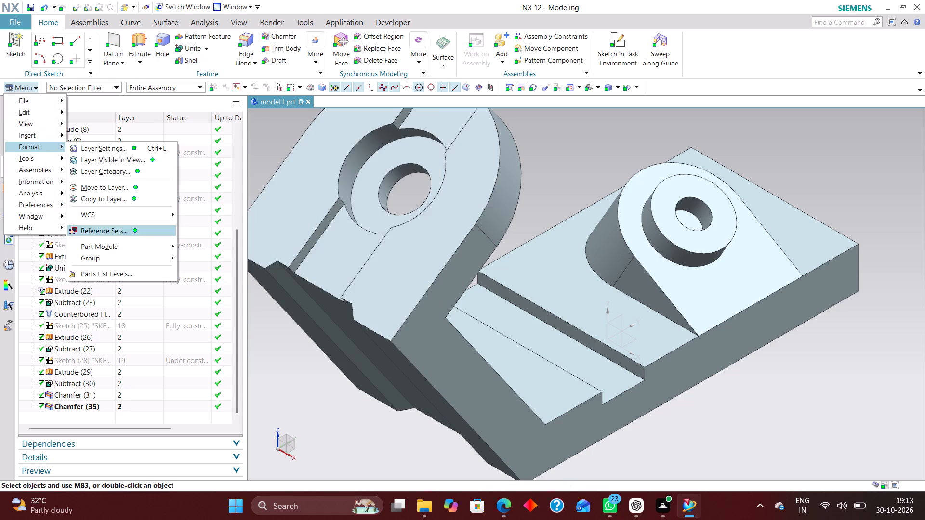
left_click(110, 260)
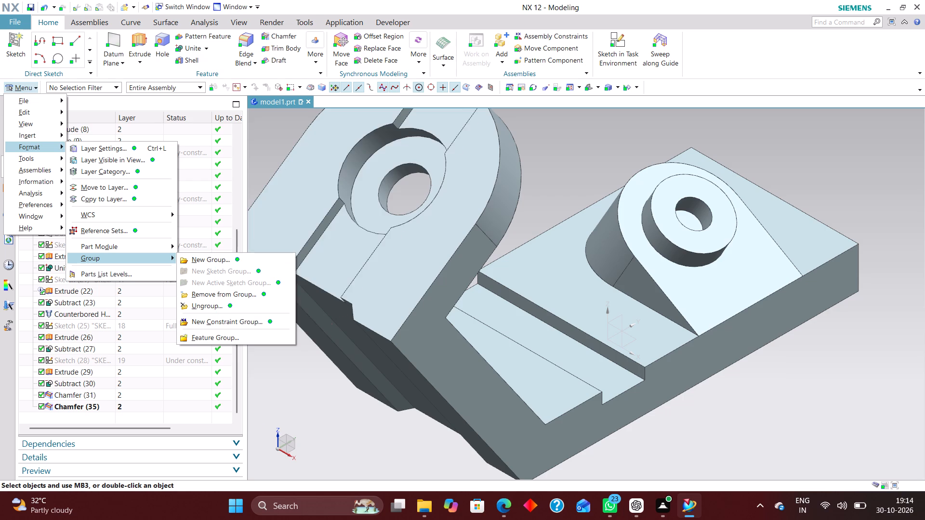
left_click(260, 261)
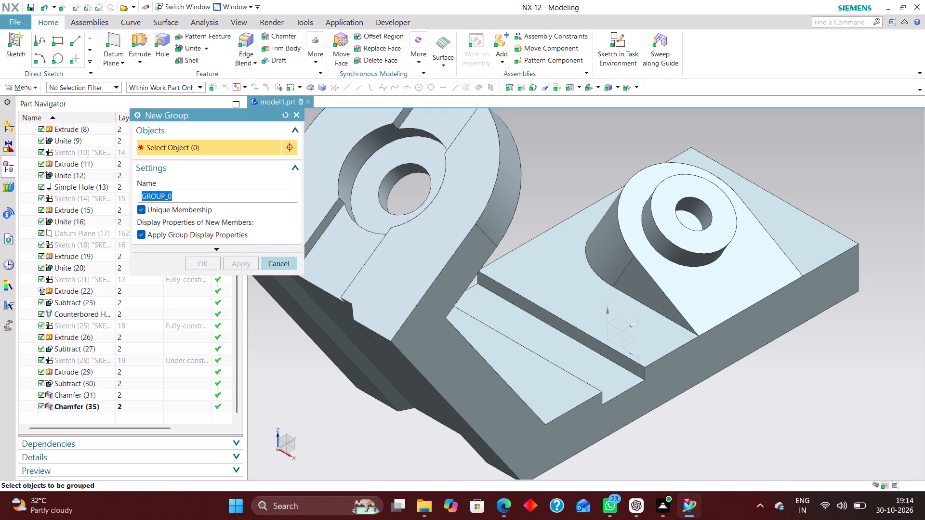
left_click(382, 279)
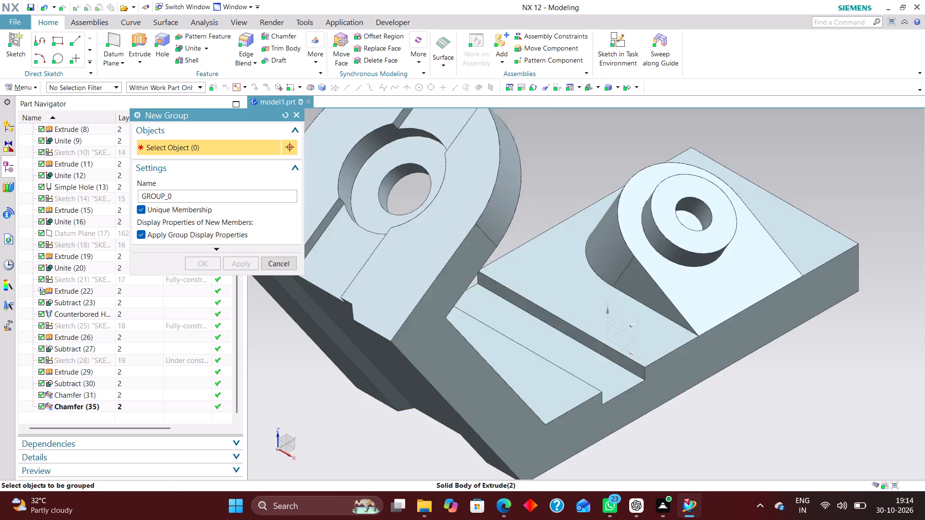
left_click(211, 265)
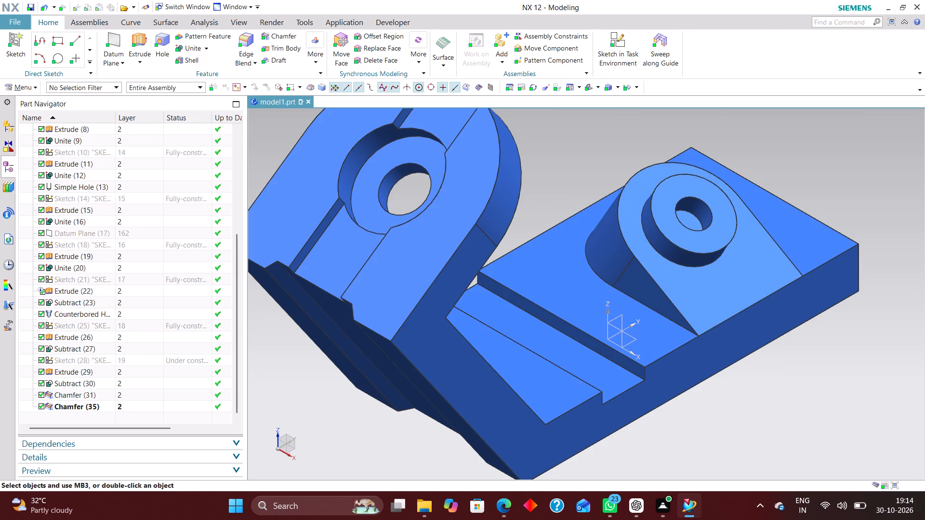
Set up Part Cleanup with all serious delete actions enabled, from Delete Unused Expressions through Delete Part Family Data.
scroll(638, 325, "down", 1)
middle_click_drag(815, 279, 814, 294)
left_click(26, 84)
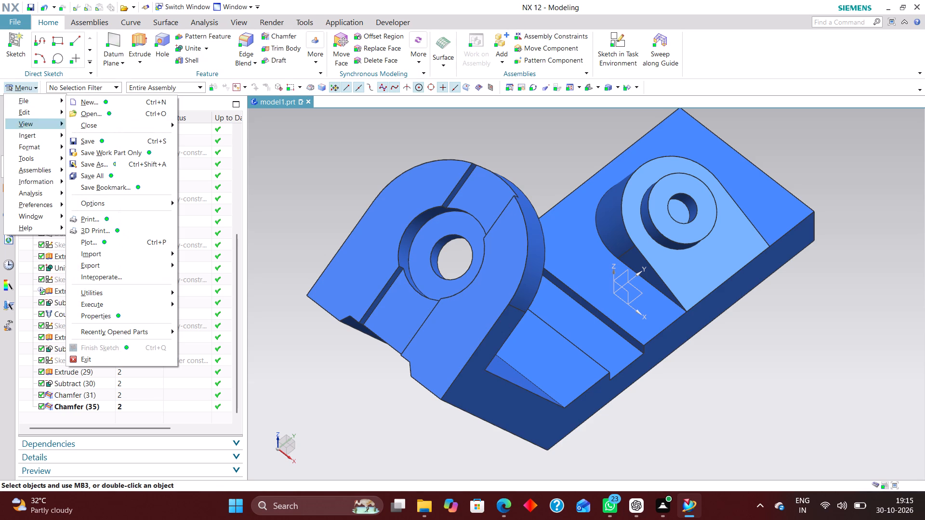
left_click(44, 100)
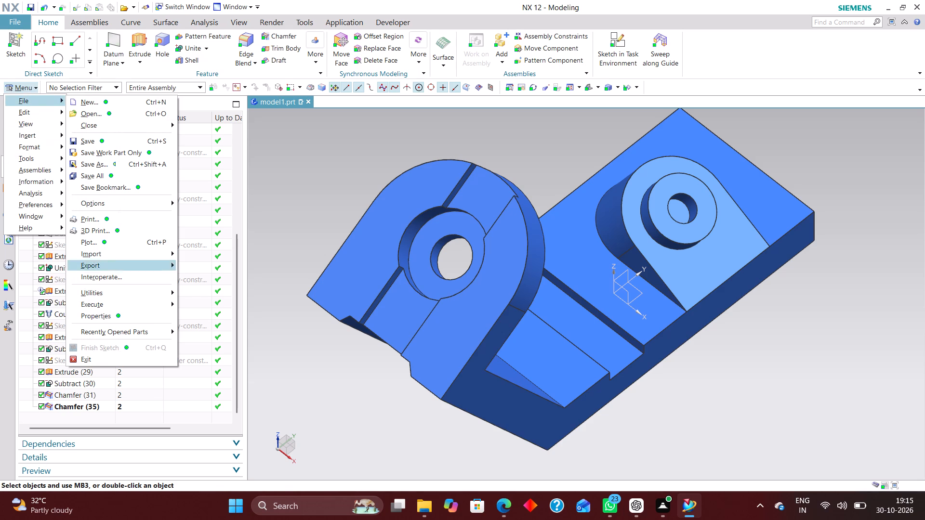
left_click(145, 293)
left_click(221, 458)
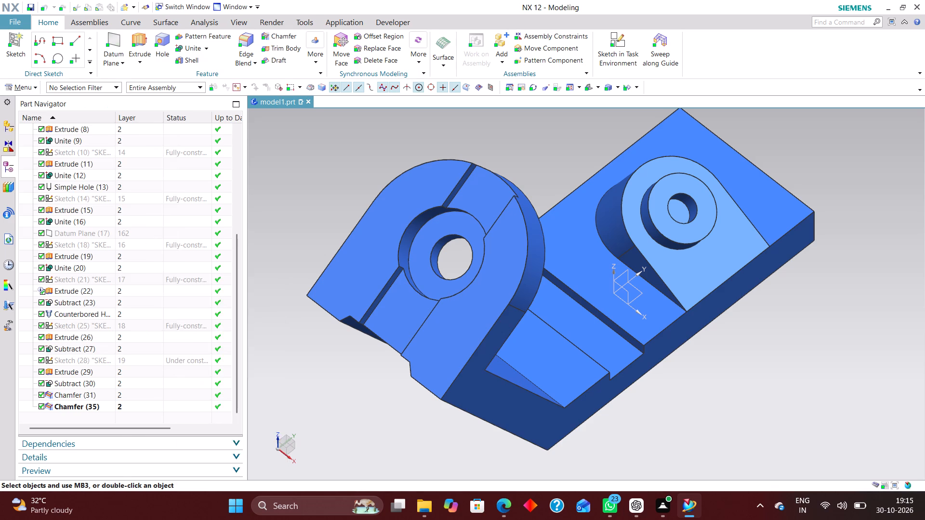
scroll(192, 306, "down", 7)
left_click(182, 336)
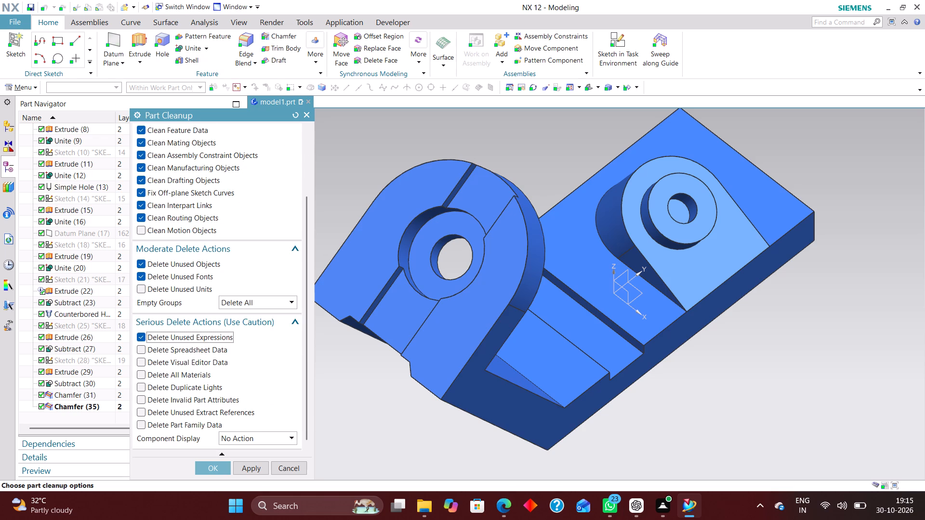
left_click(179, 348)
left_click(182, 360)
left_click(182, 372)
left_click(185, 386)
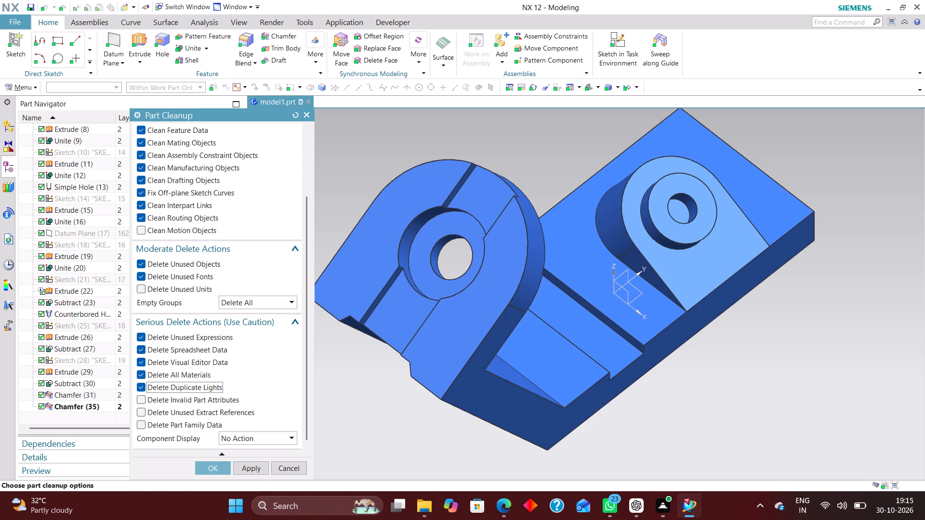
left_click(185, 399)
left_click(184, 407)
left_click(183, 427)
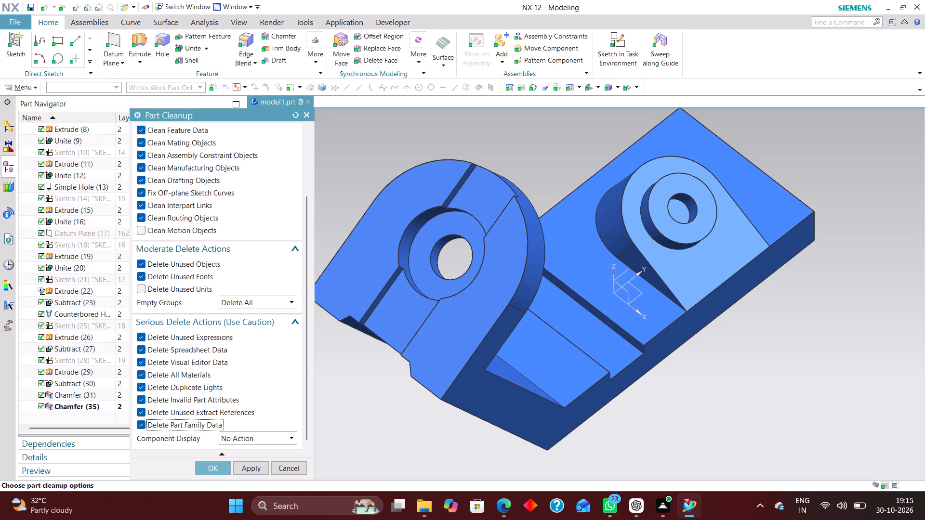
Add Delete Unused Units, set Component Display to Remove All Changes, and run the part cleanup.
left_click(175, 292)
left_click(272, 438)
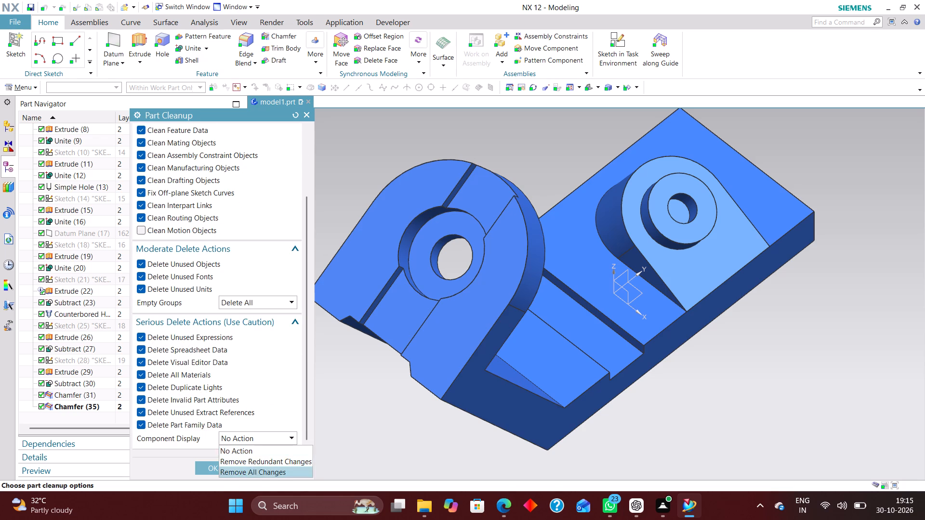
left_click(264, 474)
scroll(202, 256, "down", 2)
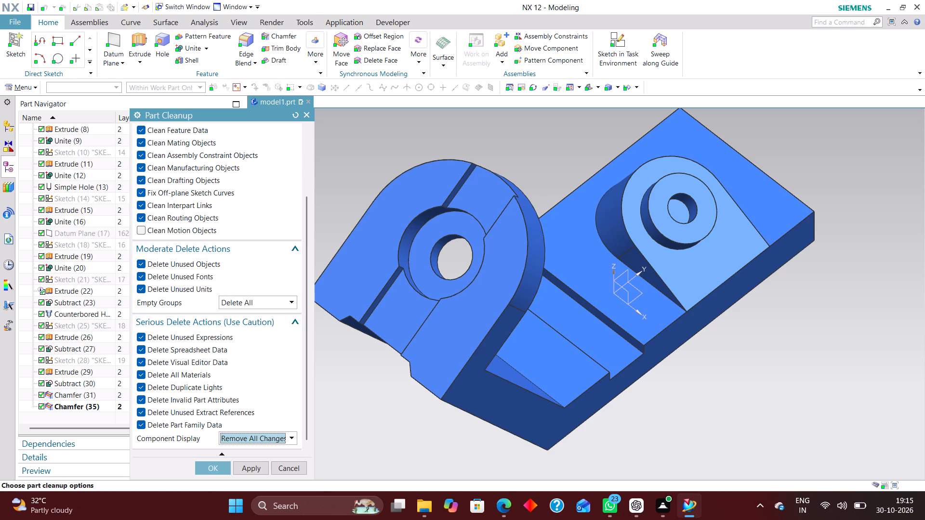
left_click(213, 463)
left_click(344, 282)
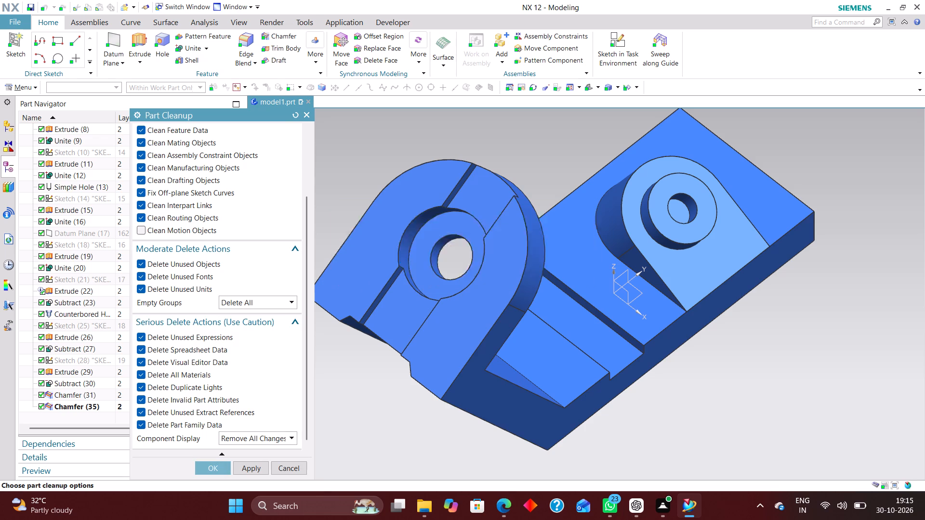
left_click(357, 268)
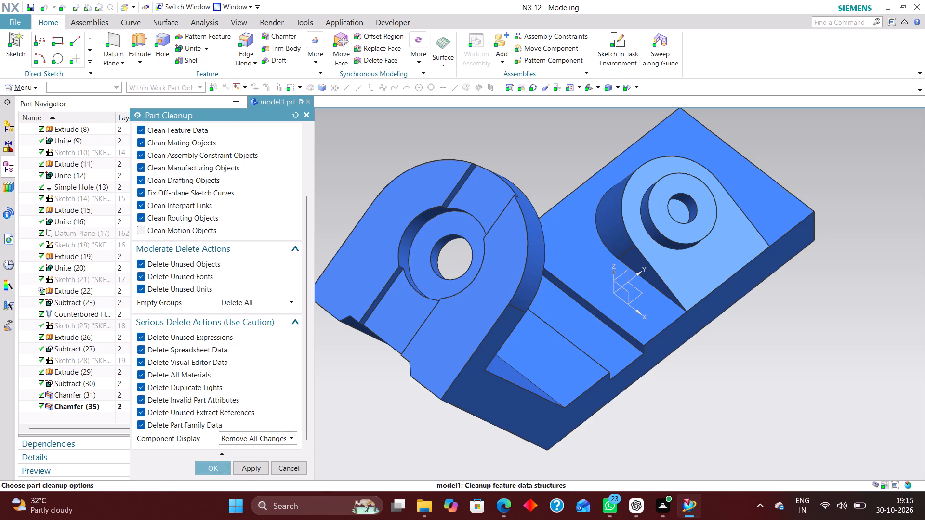
Add a new reference set with the default name and include the bracket's solid body in it.
left_click(34, 88)
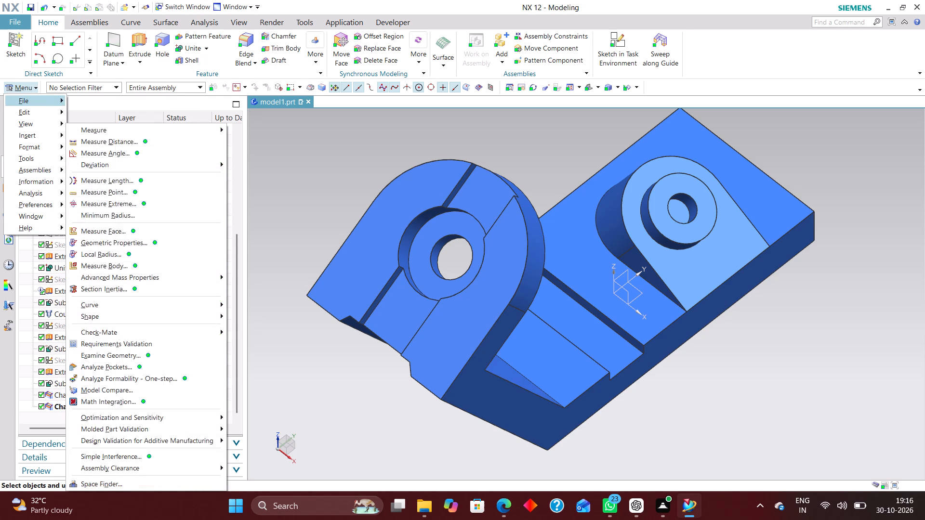
left_click(33, 147)
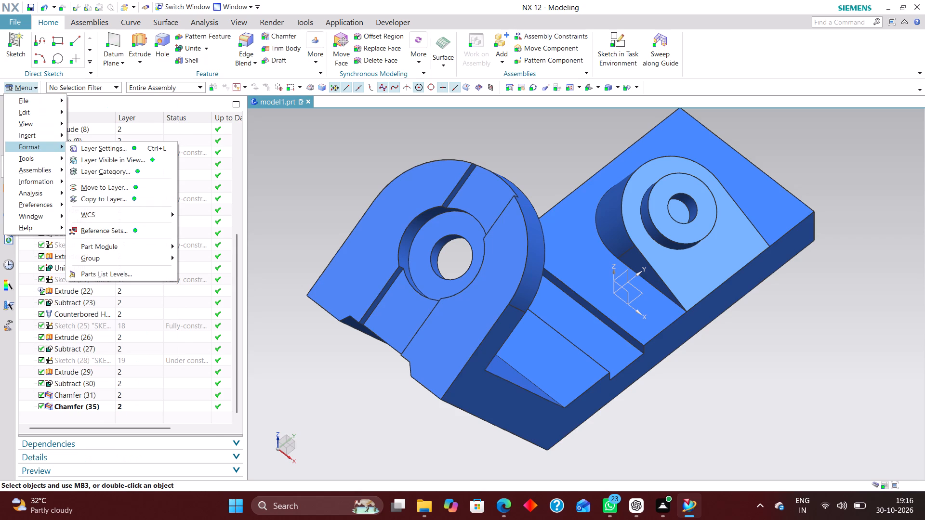
left_click(129, 227)
left_click(286, 182)
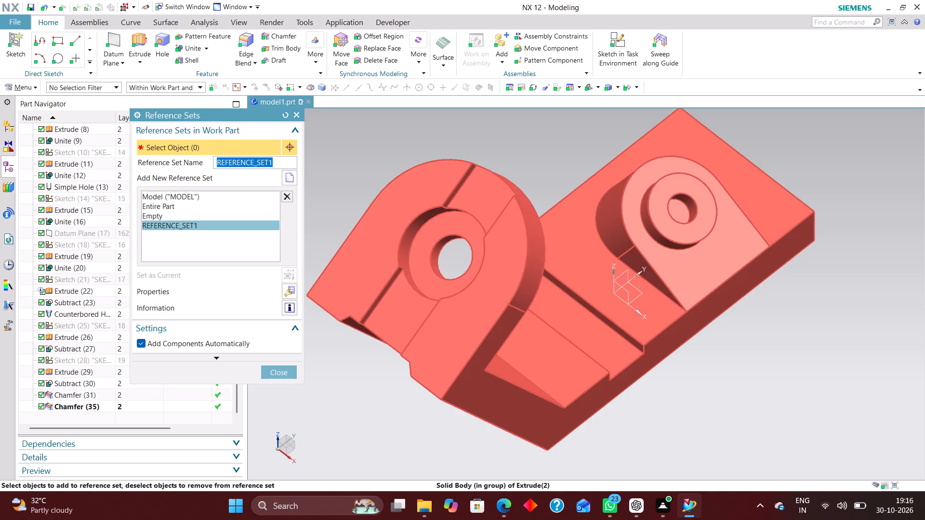
left_click(476, 294)
left_click(288, 371)
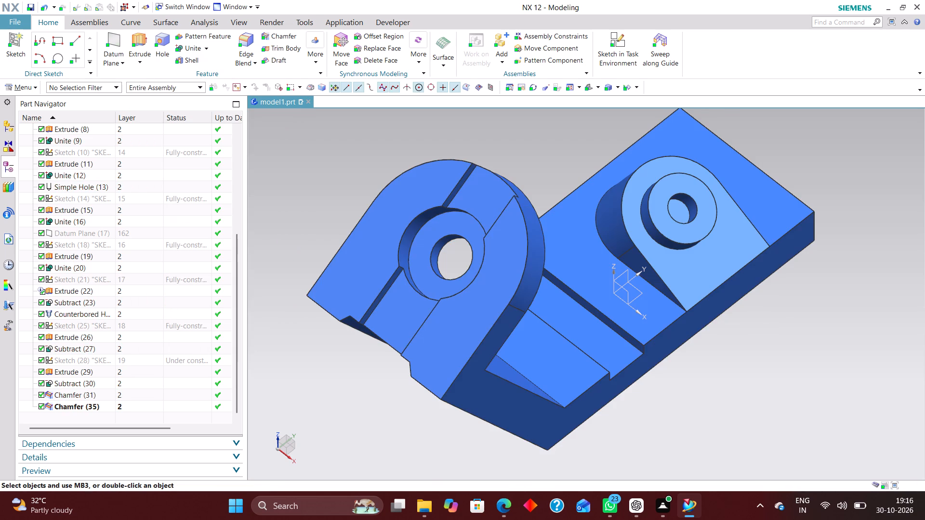
Add the bracket's solid body as a product interface object, with the object type Automatic.
left_click(31, 87)
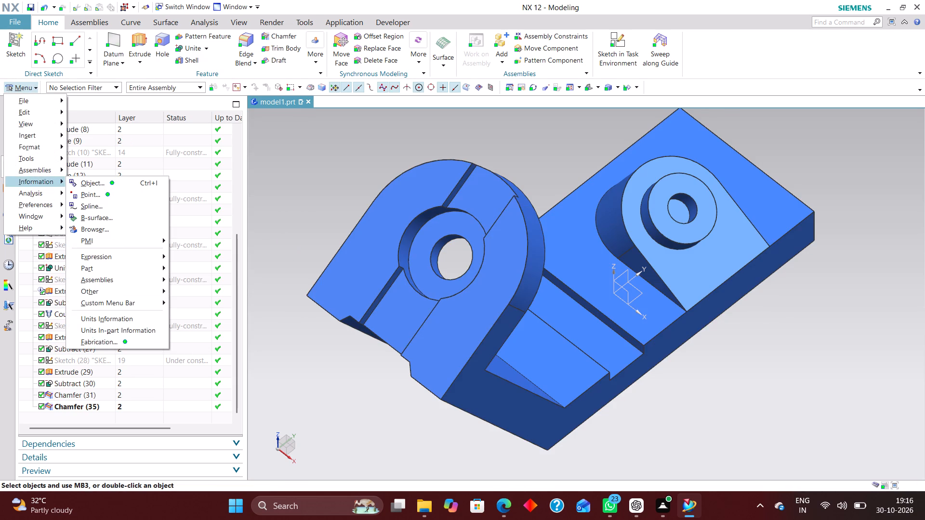
left_click(43, 160)
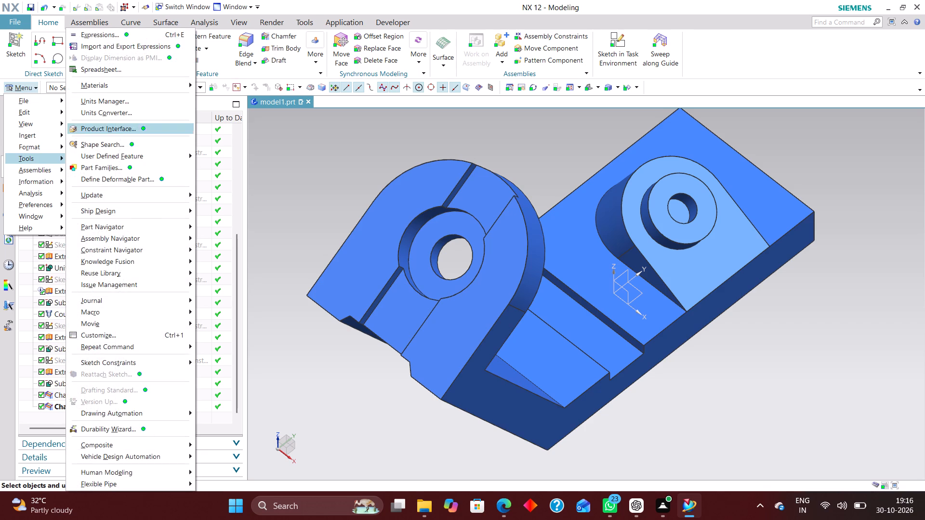
left_click(146, 130)
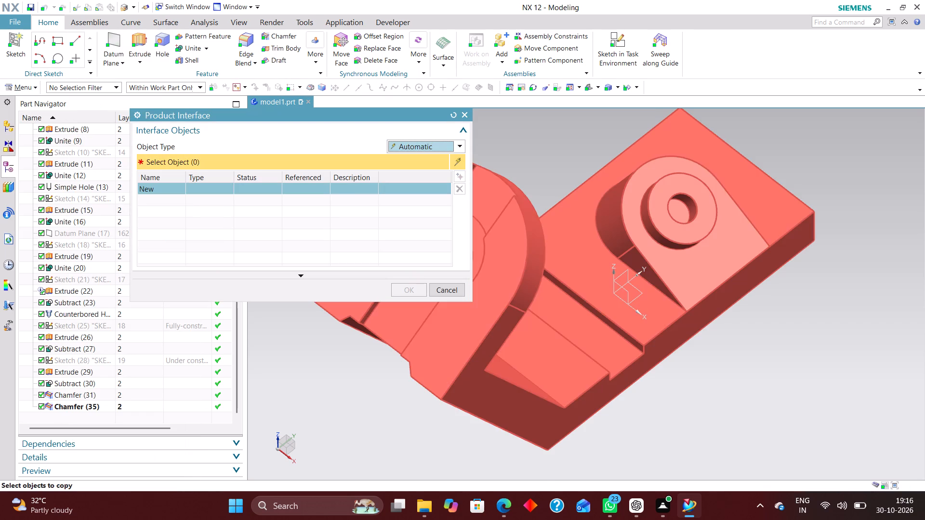
left_click(618, 181)
left_click(413, 286)
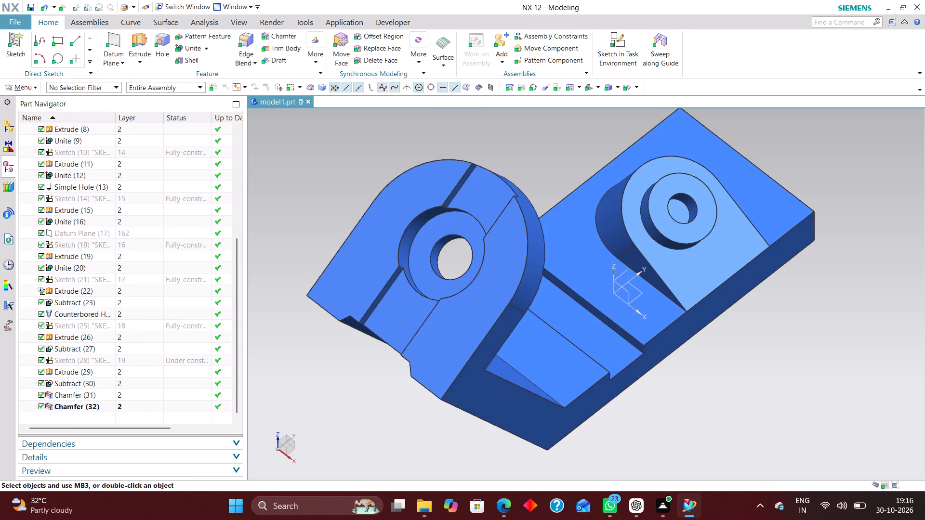
Create a drawing of model1 from the A0 - Size template, named model1_dwg1.prt, leaving the title block cells unfilled.
left_click(589, 89)
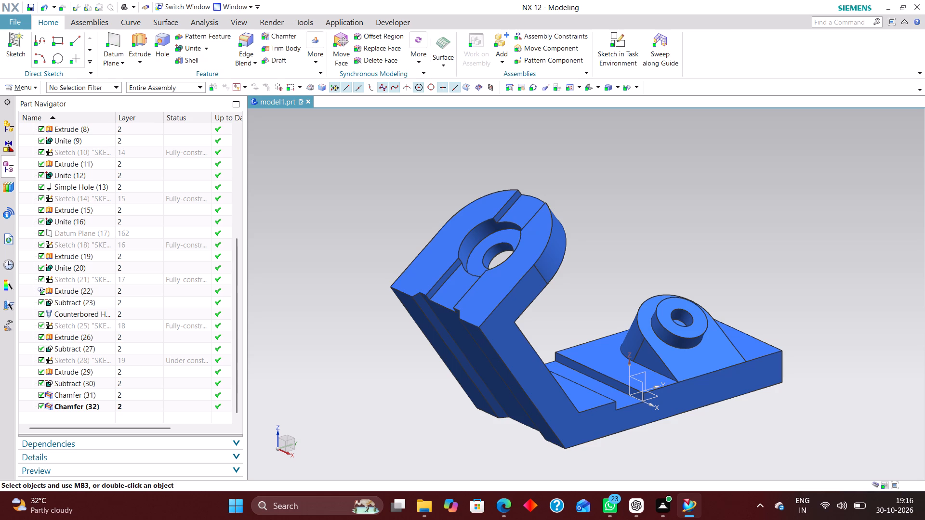
left_click(18, 20)
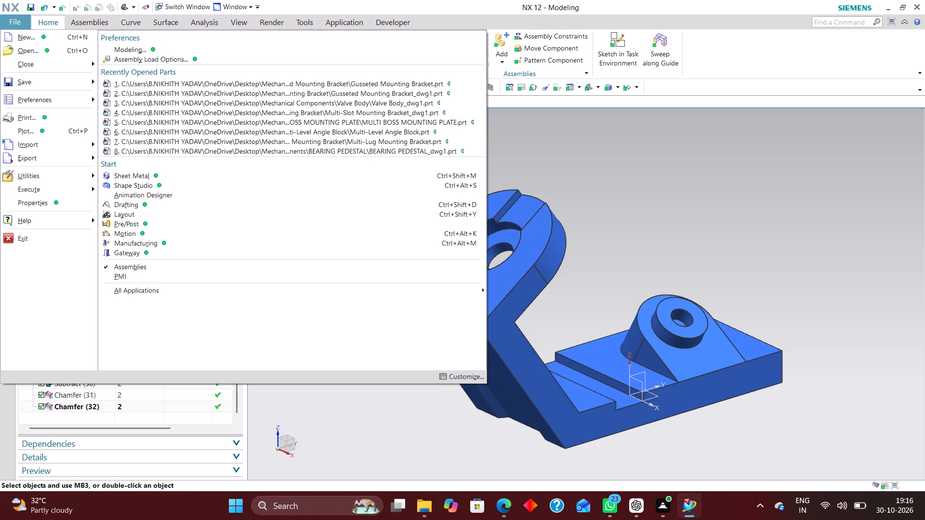
left_click(47, 36)
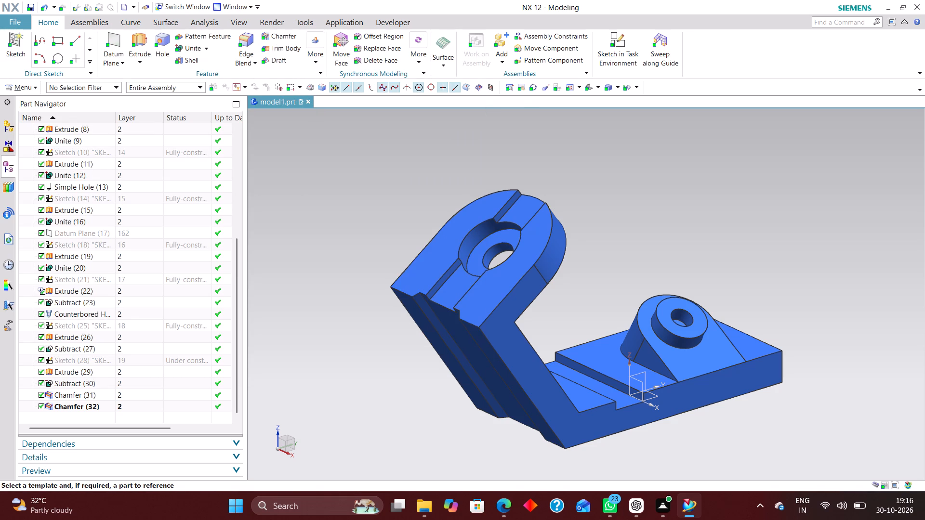
left_click(391, 124)
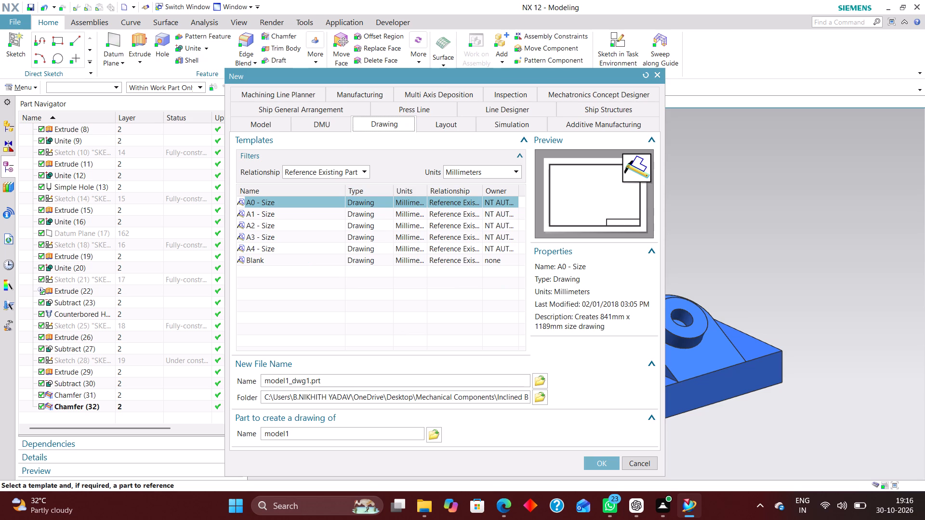
left_click(595, 461)
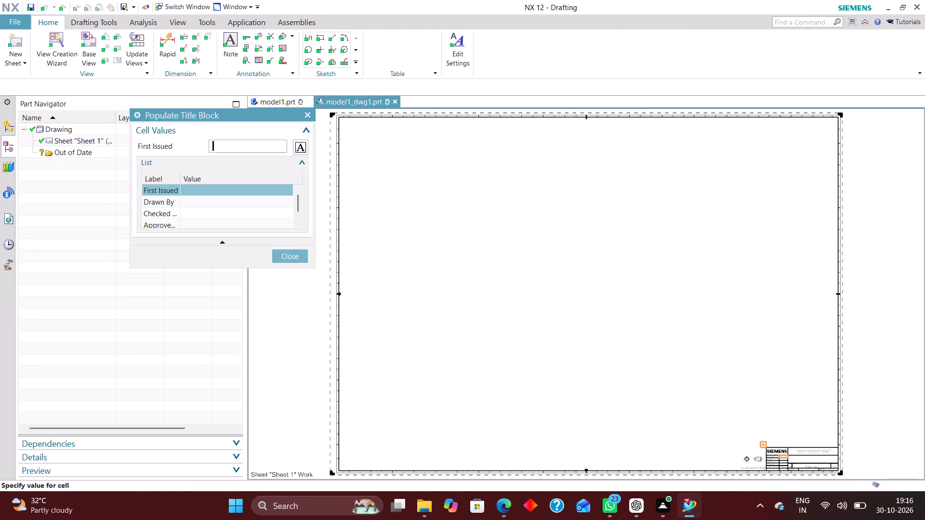
left_click(283, 252)
left_click(388, 336)
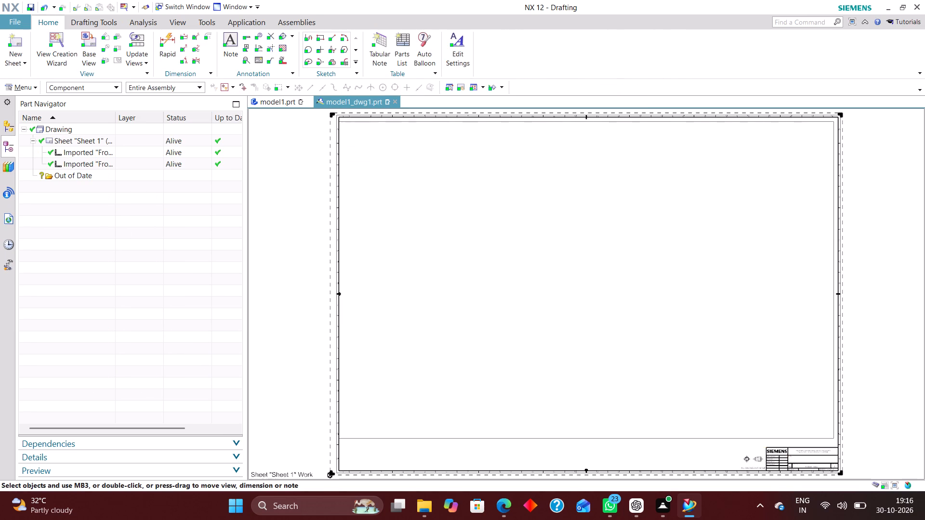
Set the drawing's work layer to 2.
key("ctrl+l")
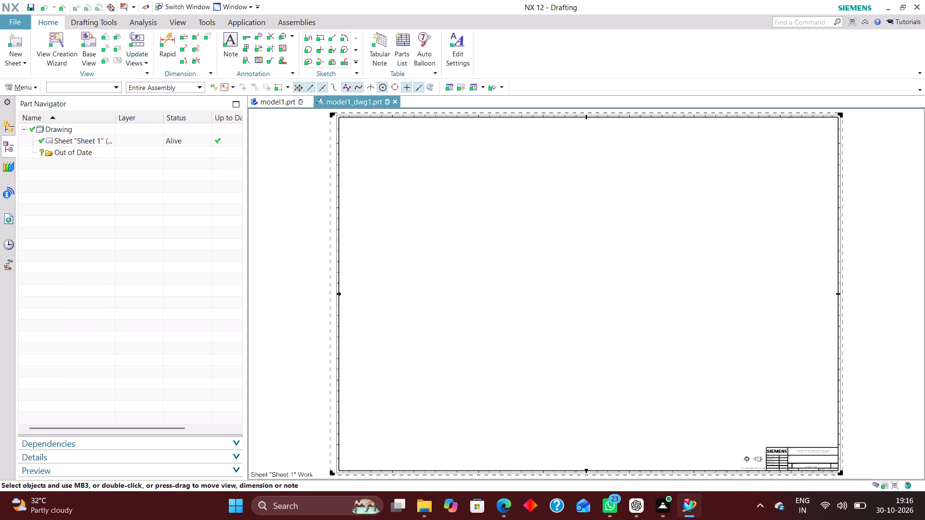
key("2")
key("Return")
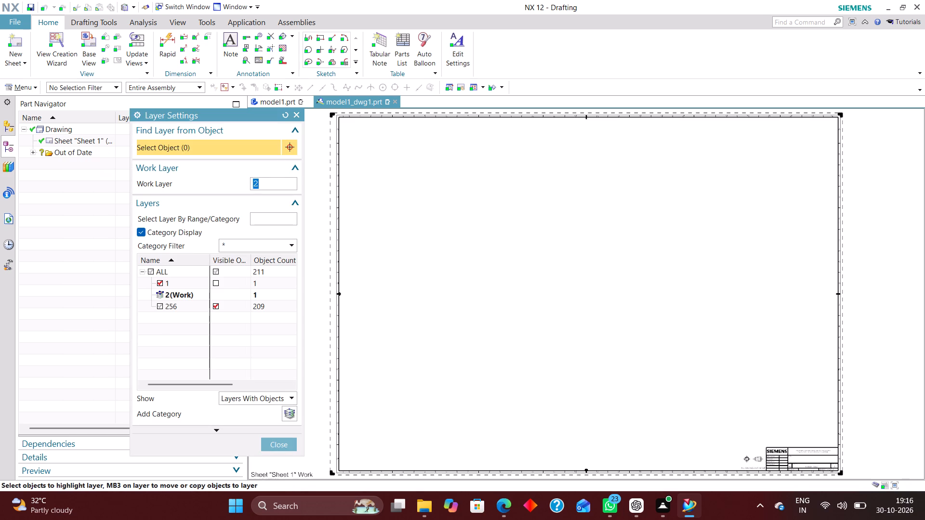
left_click(282, 450)
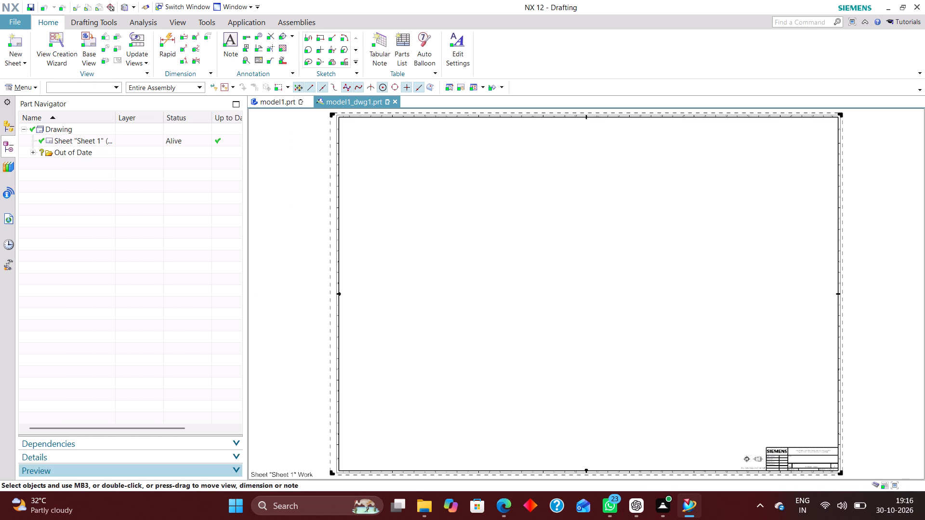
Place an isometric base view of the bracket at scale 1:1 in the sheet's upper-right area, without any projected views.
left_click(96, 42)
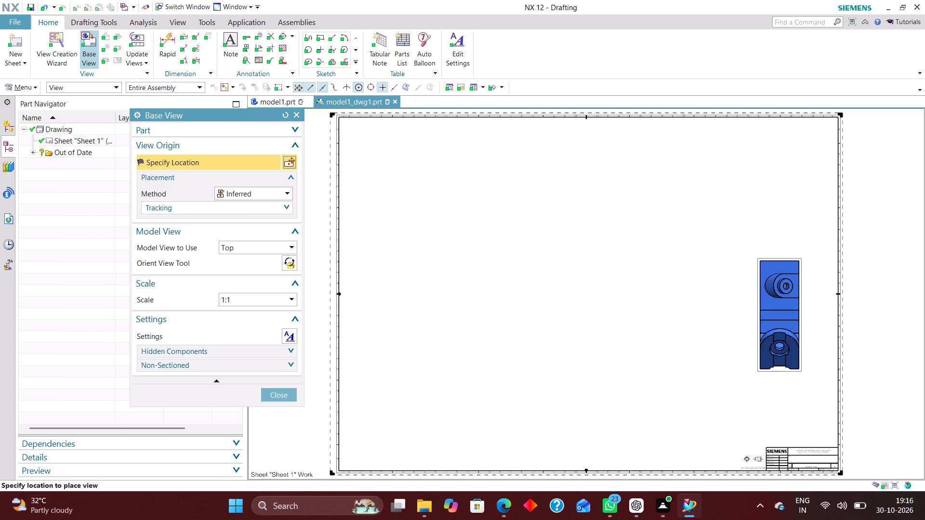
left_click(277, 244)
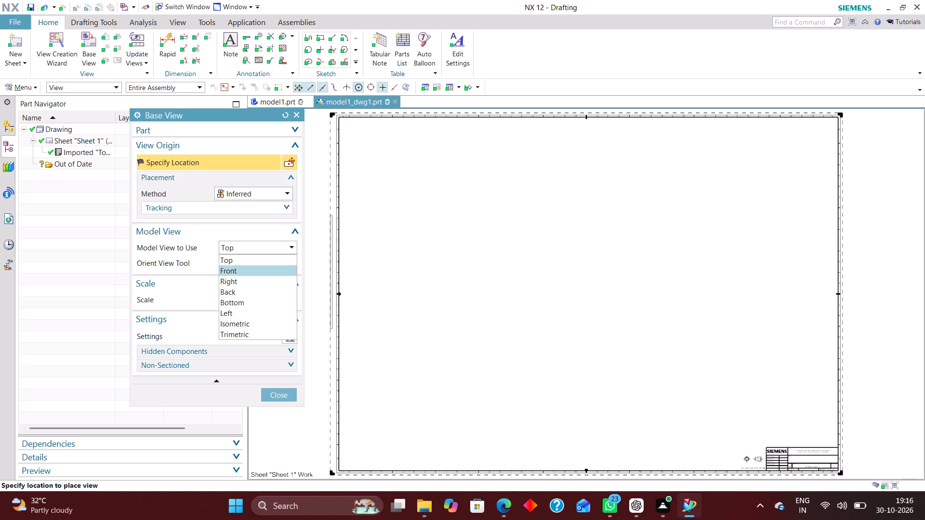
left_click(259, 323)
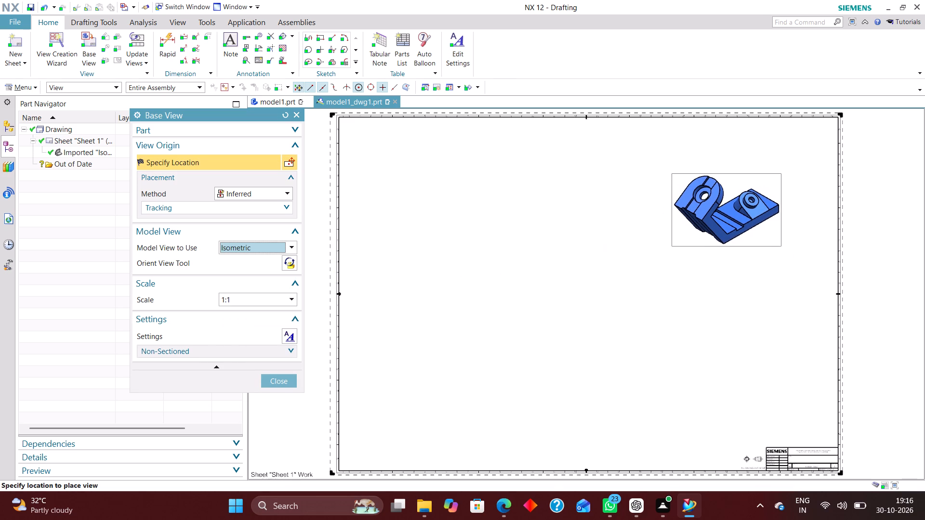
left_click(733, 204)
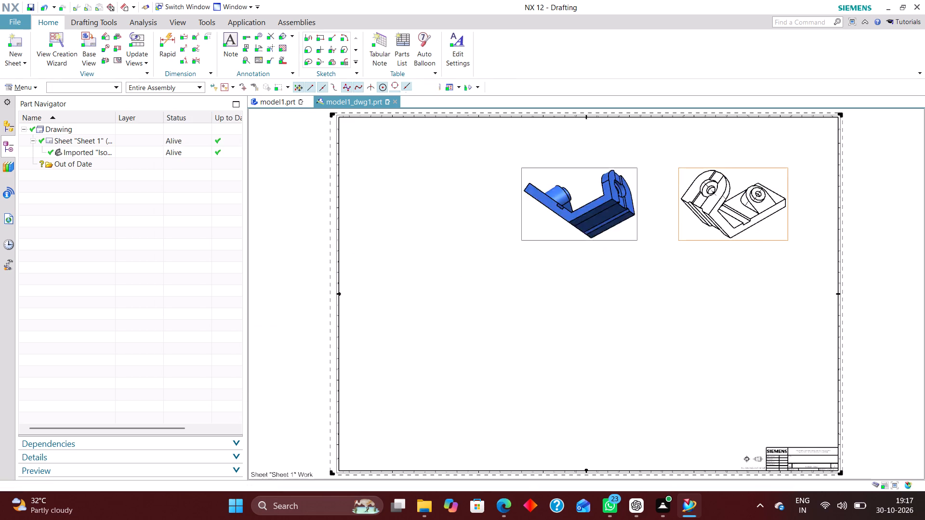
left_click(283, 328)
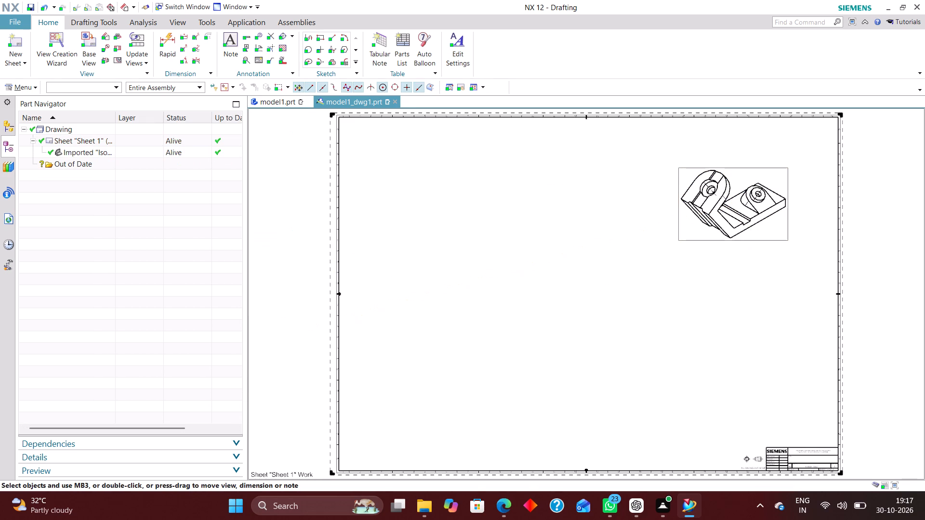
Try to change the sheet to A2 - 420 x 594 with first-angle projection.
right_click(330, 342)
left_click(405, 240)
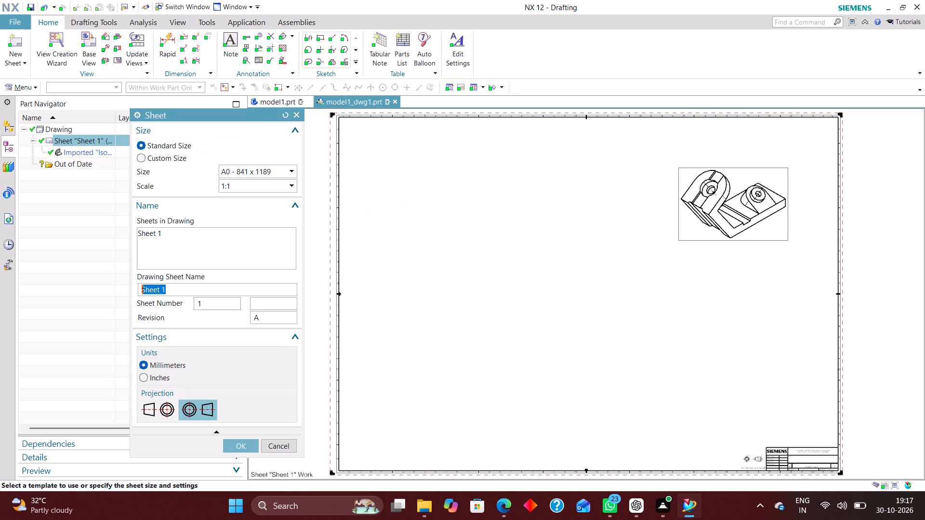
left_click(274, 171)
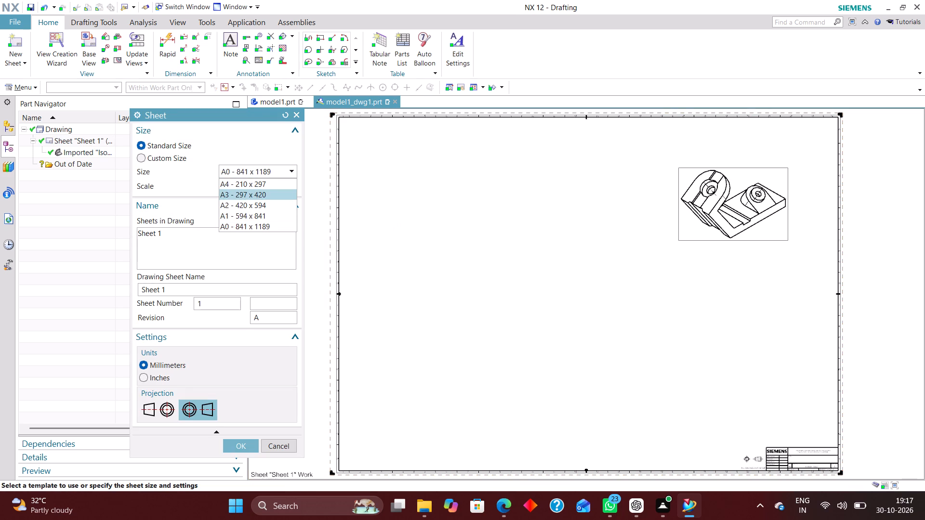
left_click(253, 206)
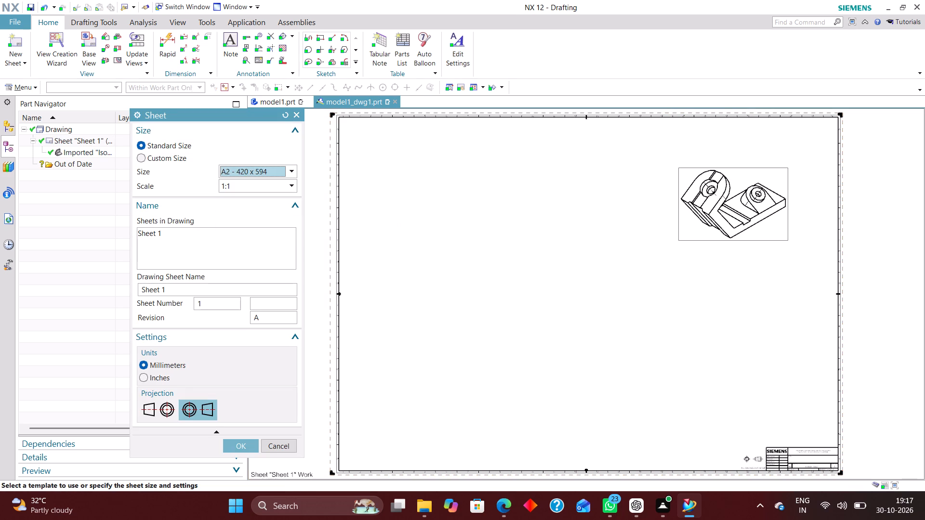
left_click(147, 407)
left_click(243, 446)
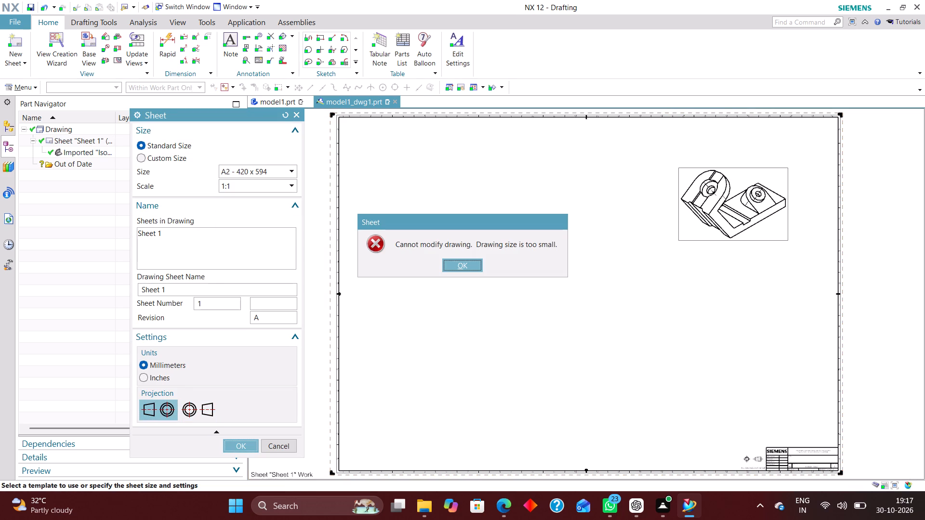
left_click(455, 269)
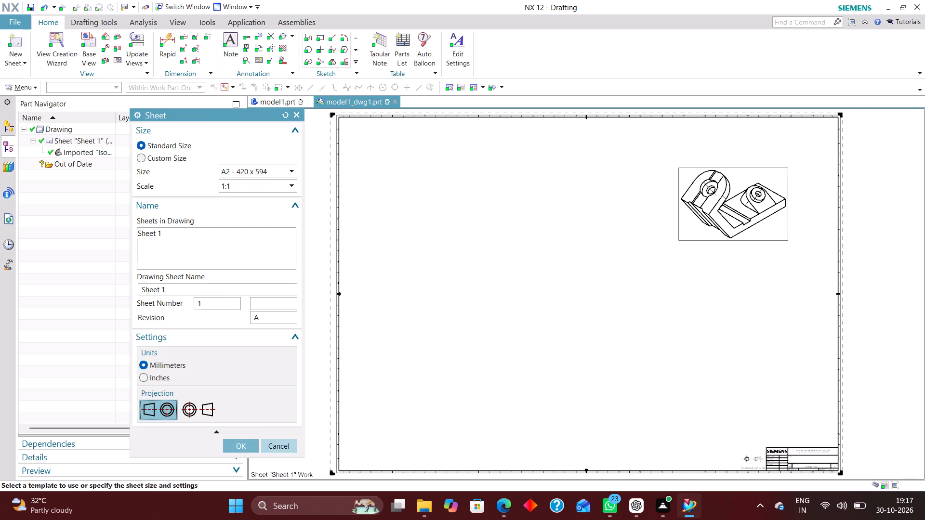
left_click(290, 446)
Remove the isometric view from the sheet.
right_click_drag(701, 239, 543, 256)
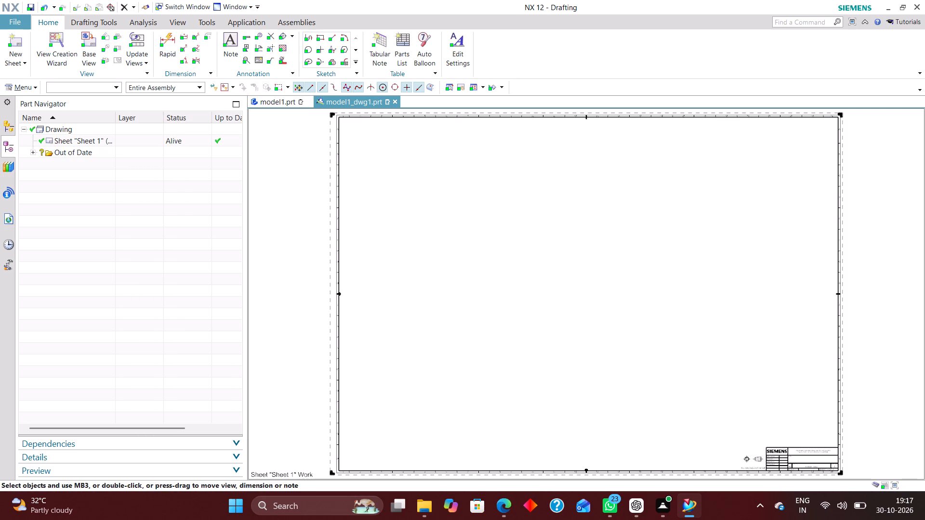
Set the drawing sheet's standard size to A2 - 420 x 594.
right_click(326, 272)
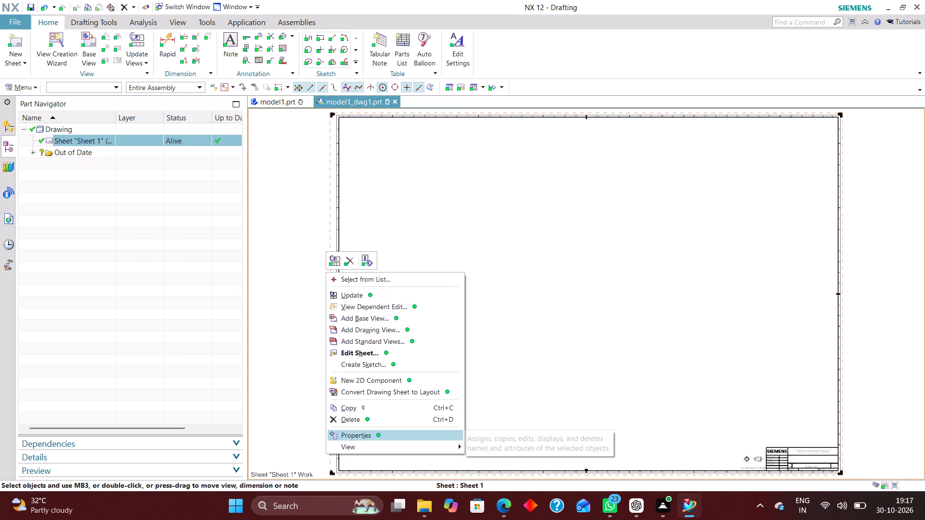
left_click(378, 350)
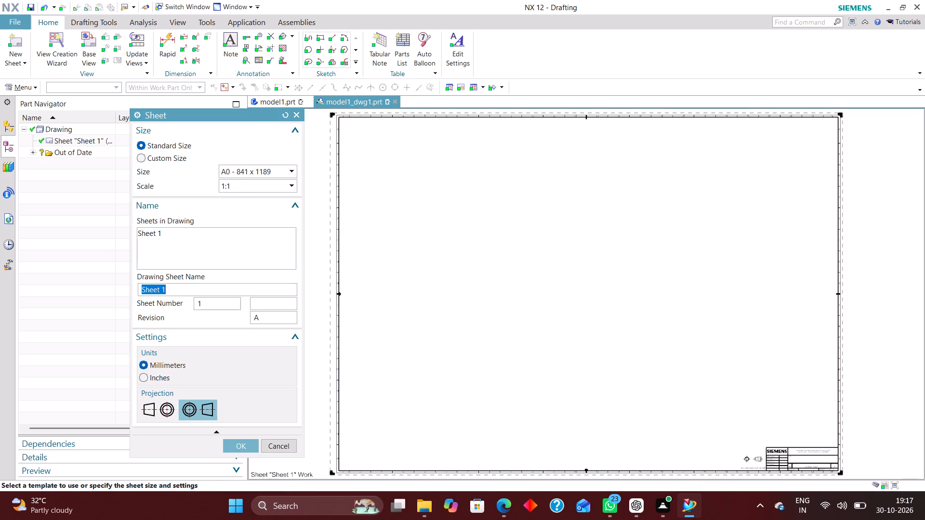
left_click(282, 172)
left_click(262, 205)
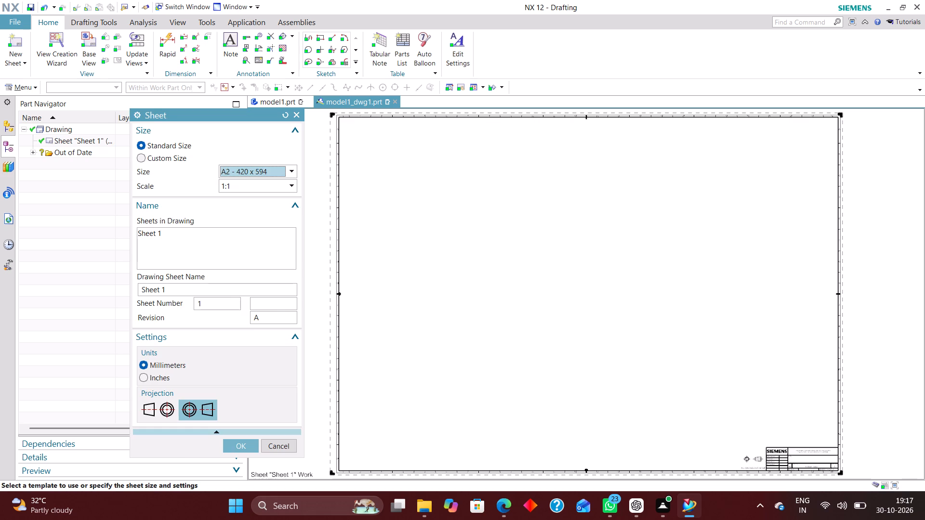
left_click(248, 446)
Place an isometric base view of the bracket at scale 1:1 in the sheet's upper-right area, without any projected views.
left_click(92, 43)
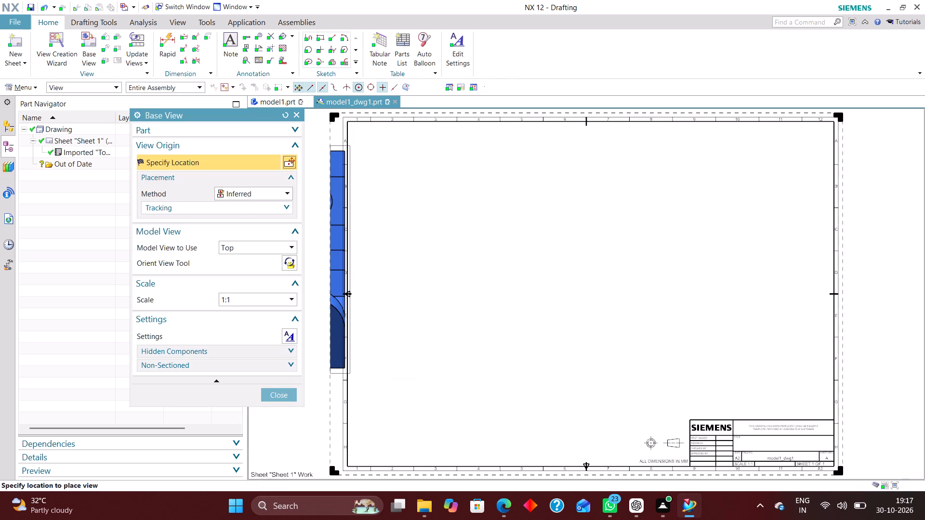
left_click(263, 248)
left_click(253, 321)
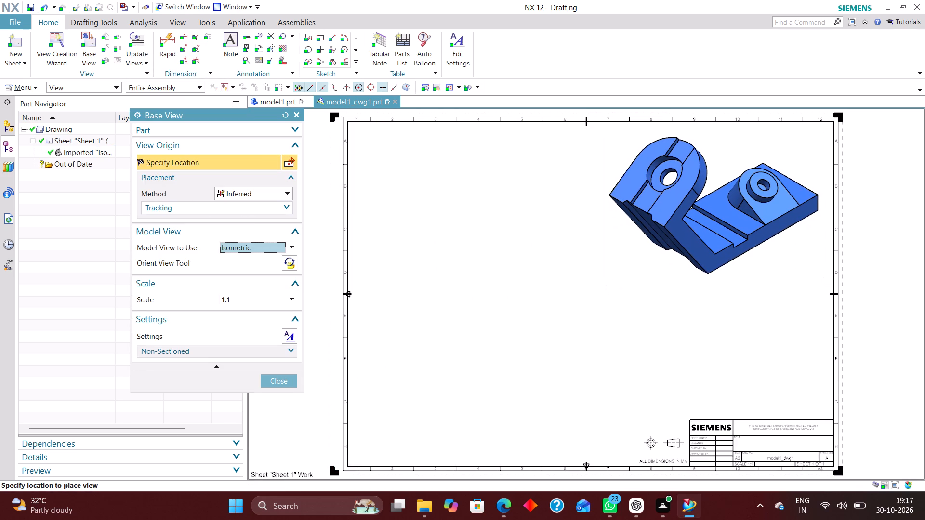
left_click(696, 224)
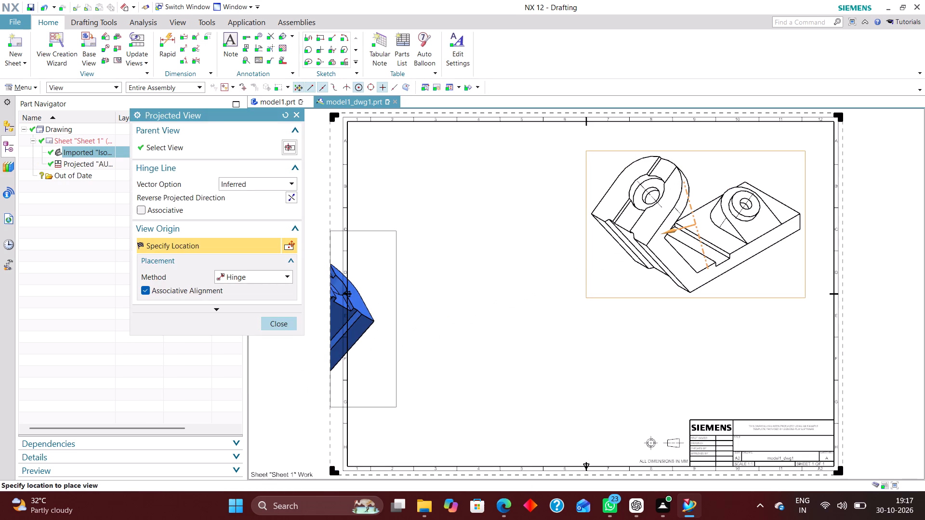
left_click(282, 324)
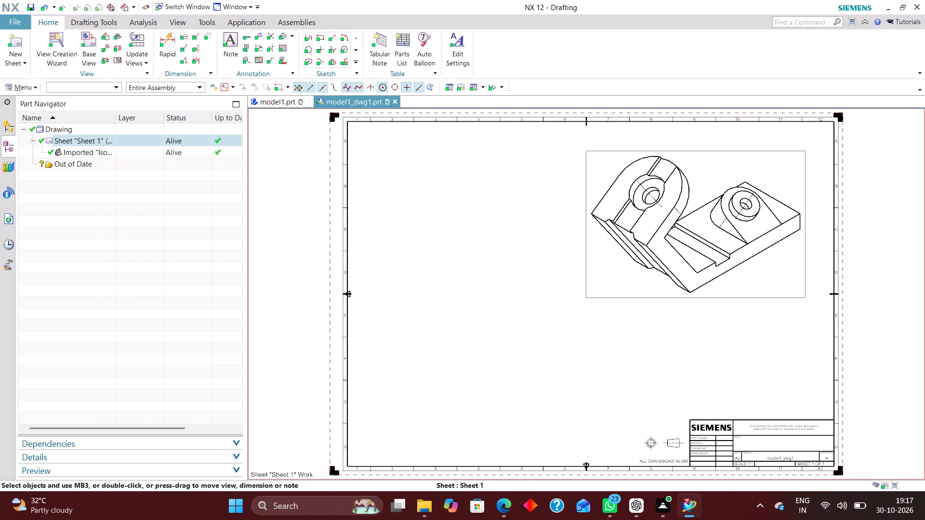
Set the drawing sheet's size to A1 - 594 x 841 and its projection to first angle.
right_click(329, 291)
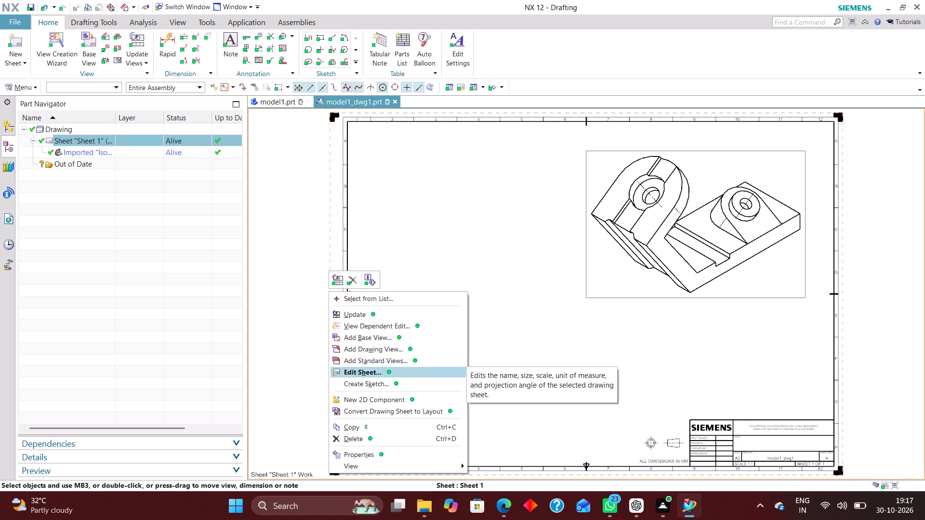
left_click(362, 376)
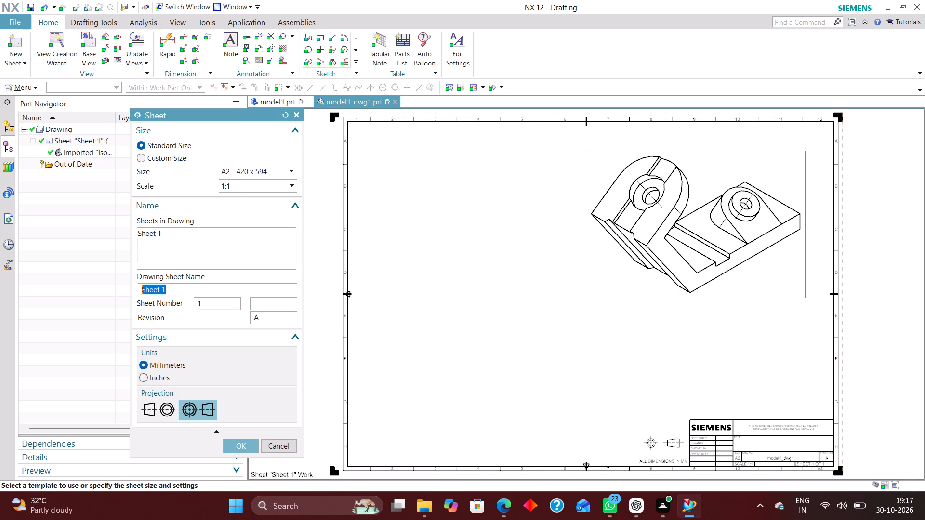
left_click(285, 174)
left_click(261, 214)
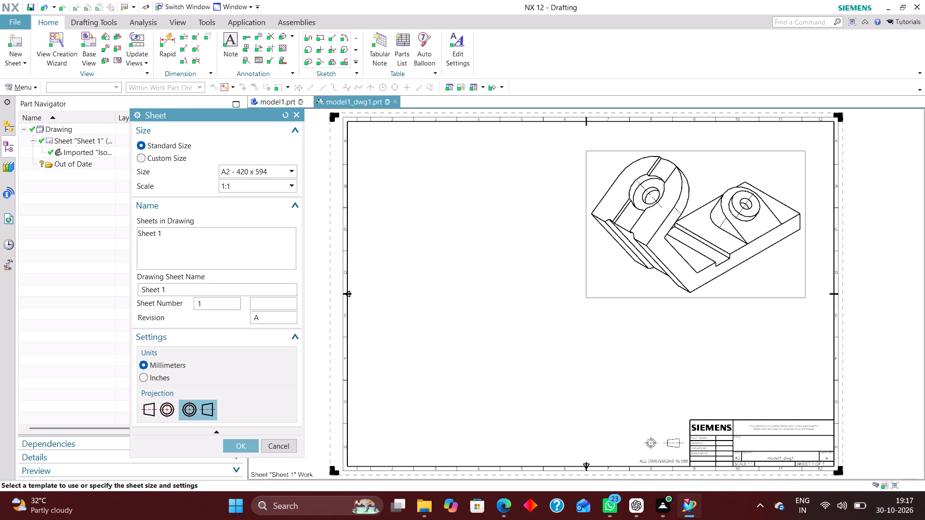
left_click(169, 407)
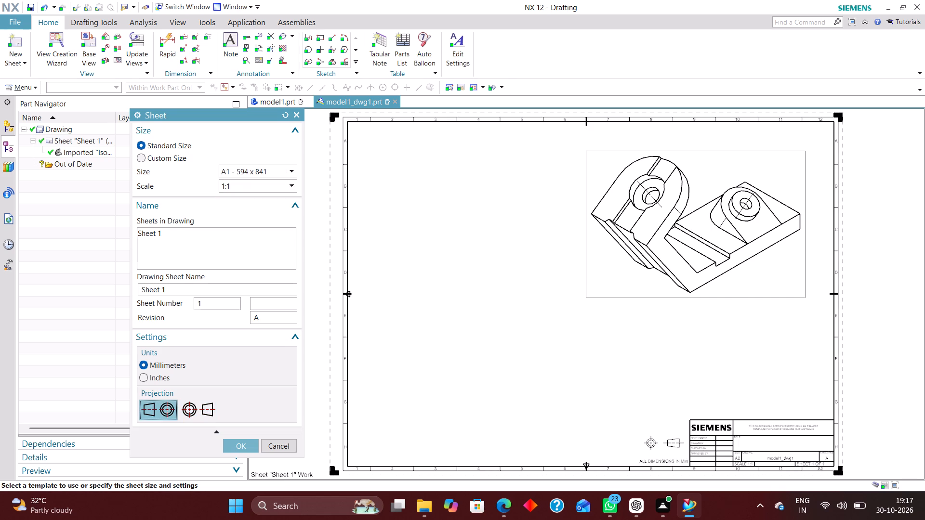
left_click(243, 445)
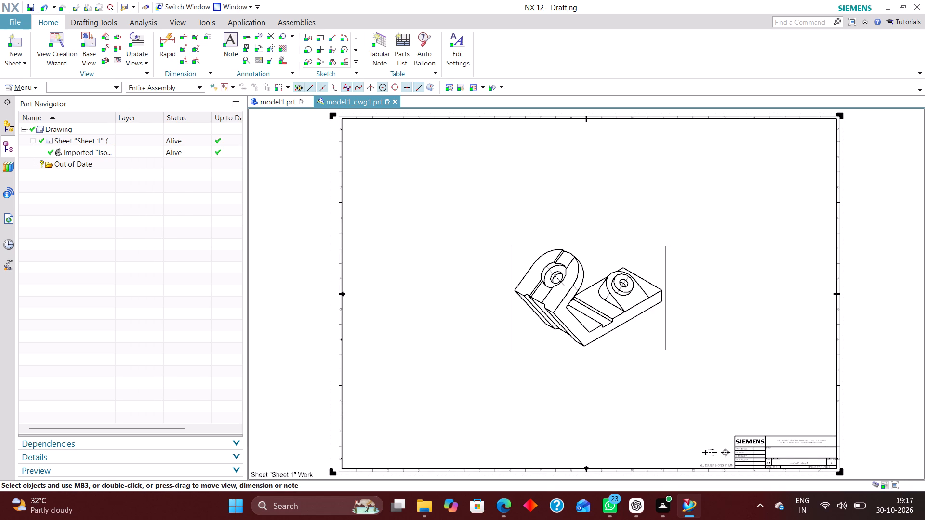
Move the isometric view into the upper-right corner of the sheet, slightly inside the border.
left_click_drag(649, 247, 796, 146)
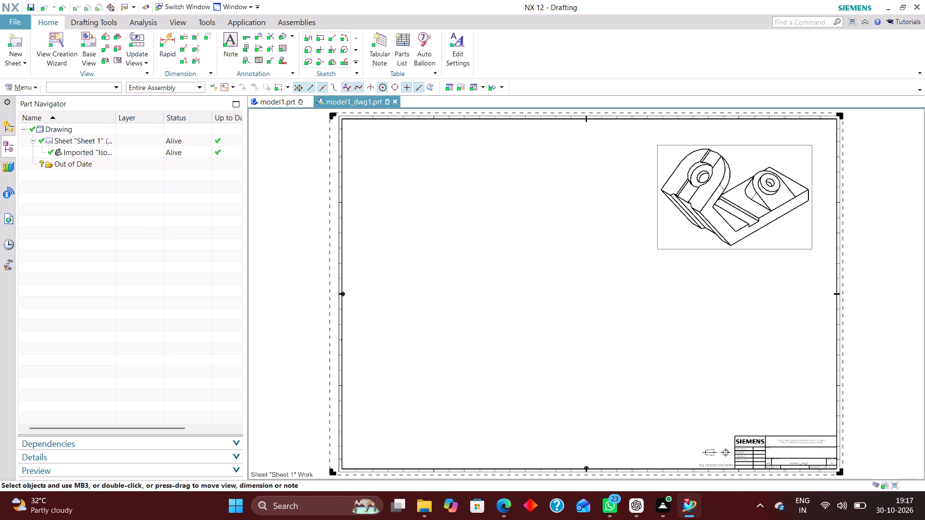
left_click_drag(796, 146, 797, 146)
left_click_drag(660, 249, 666, 246)
Place a Top base view in the sheet's upper-left area, reoriented so the bracket lies horizontally with its inclined arm on the left.
left_click(88, 38)
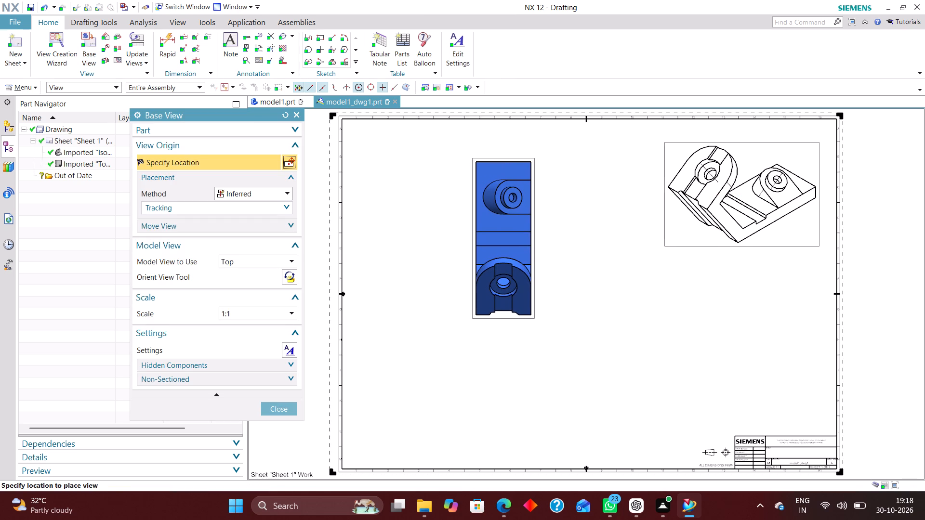
left_click(289, 273)
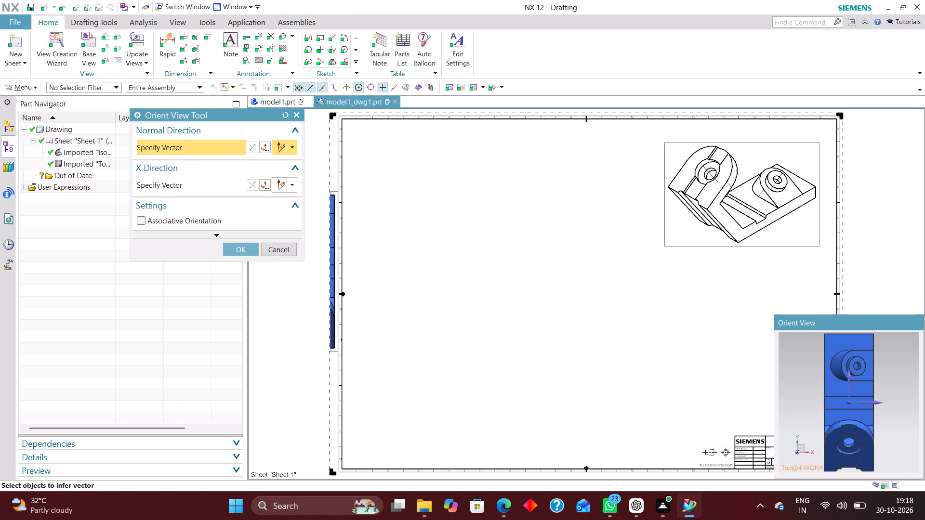
middle_click_drag(892, 391, 873, 370)
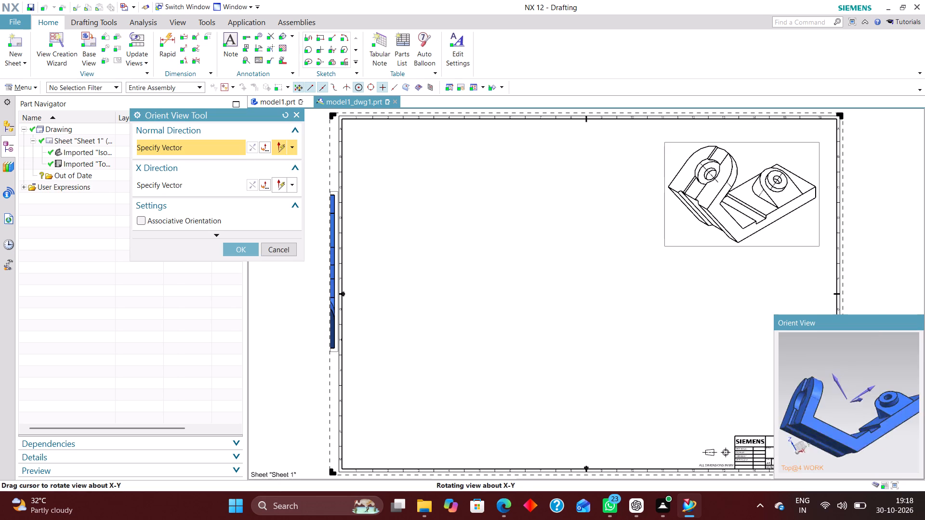
middle_click_drag(873, 370, 877, 390)
right_click_drag(890, 354, 839, 354)
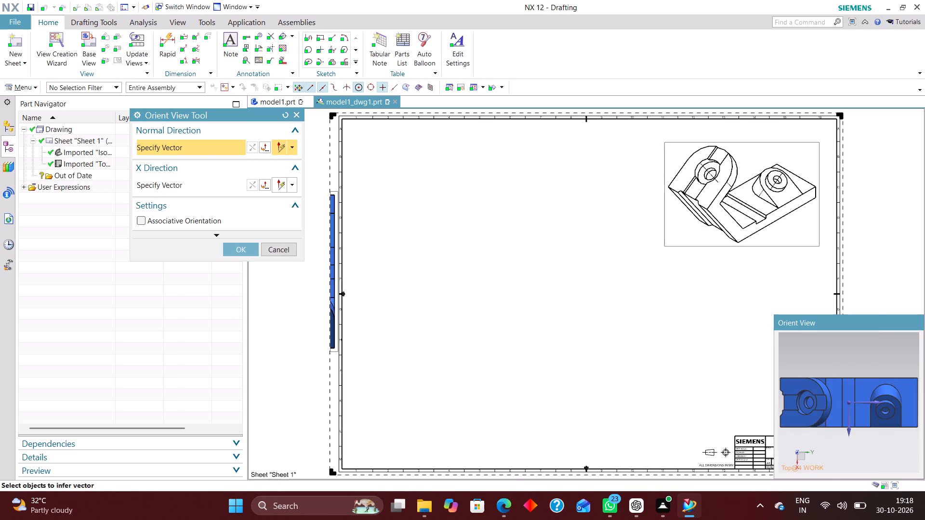
left_click(246, 248)
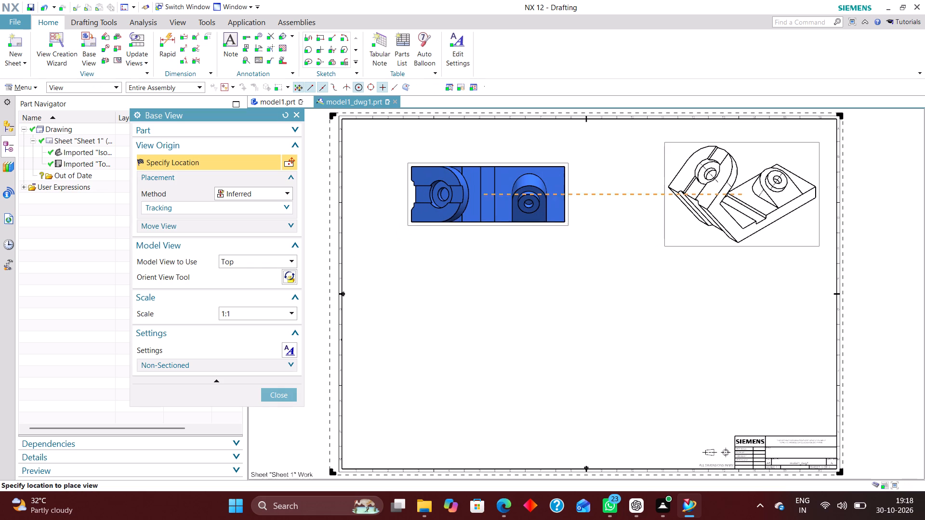
left_click(496, 194)
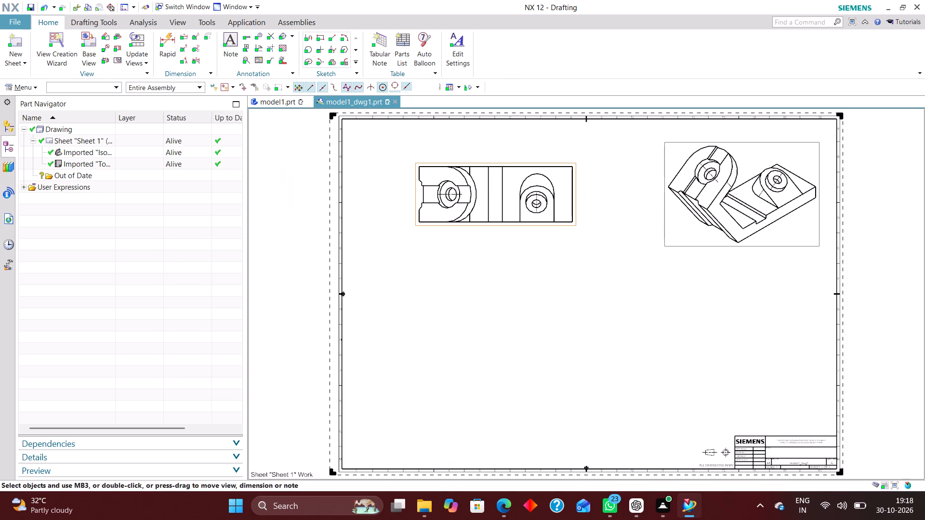
left_click(266, 321)
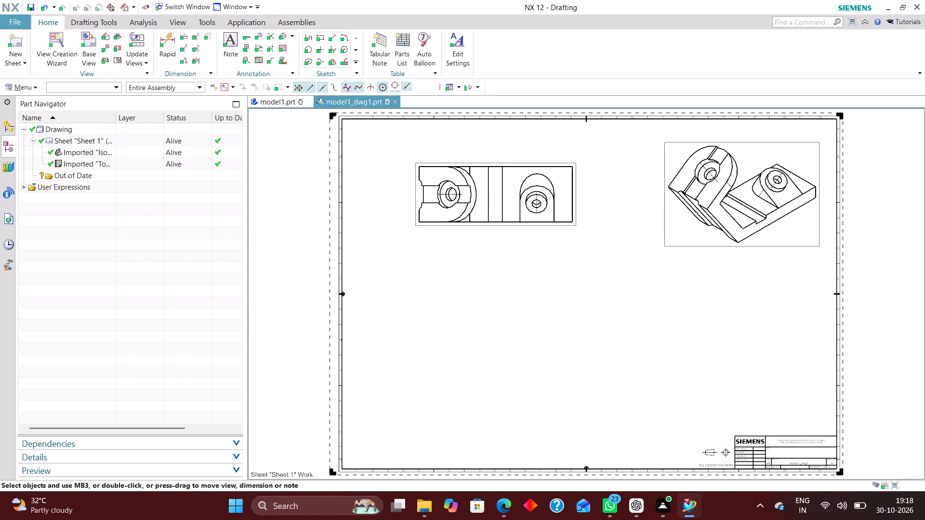
Place a Front base view below the top view, reoriented to show the bracket's bent side profile, without any projected views.
left_click(90, 42)
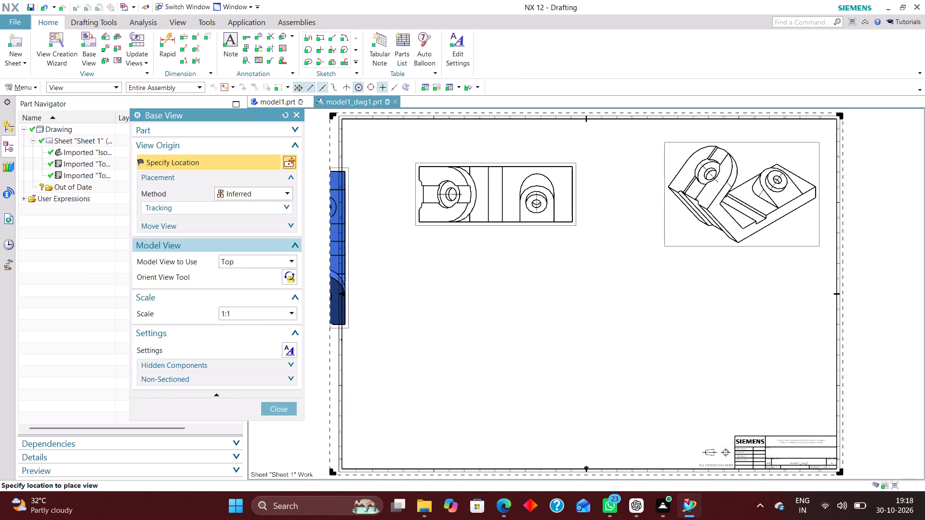
left_click(264, 260)
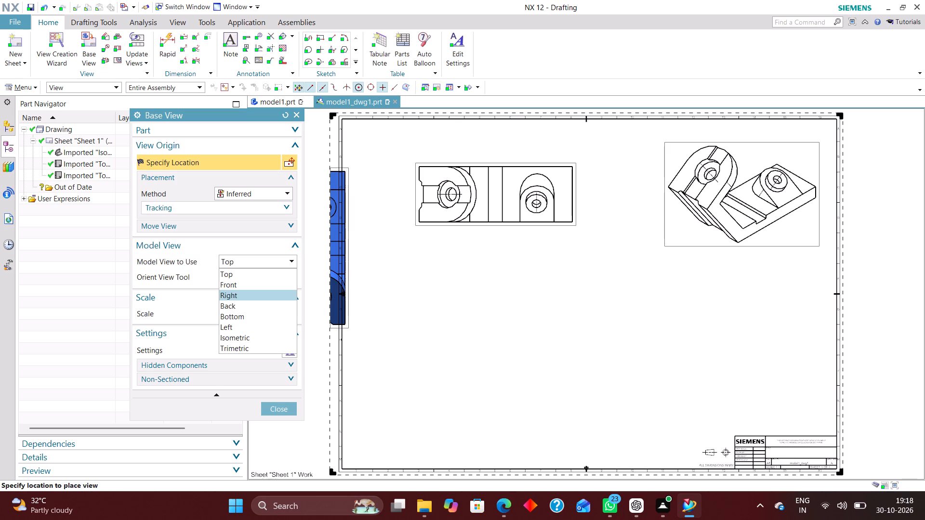
left_click(250, 284)
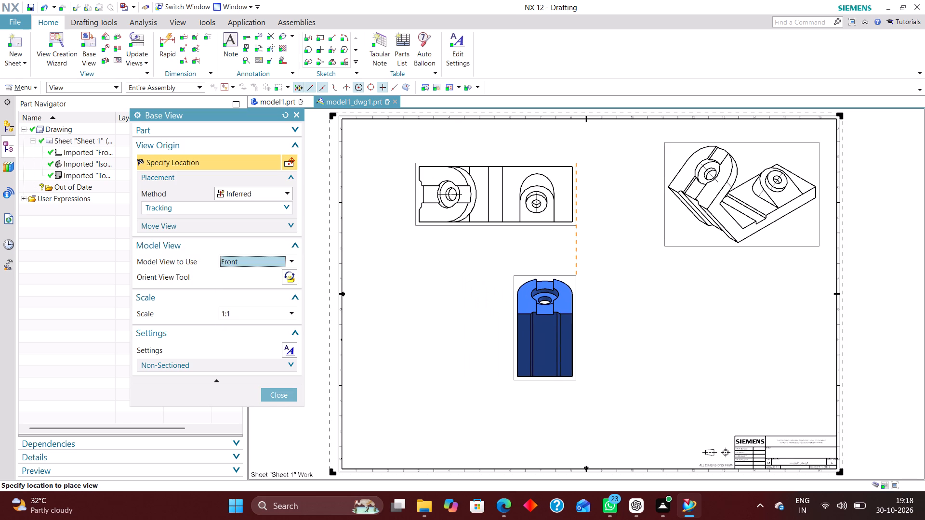
left_click(291, 279)
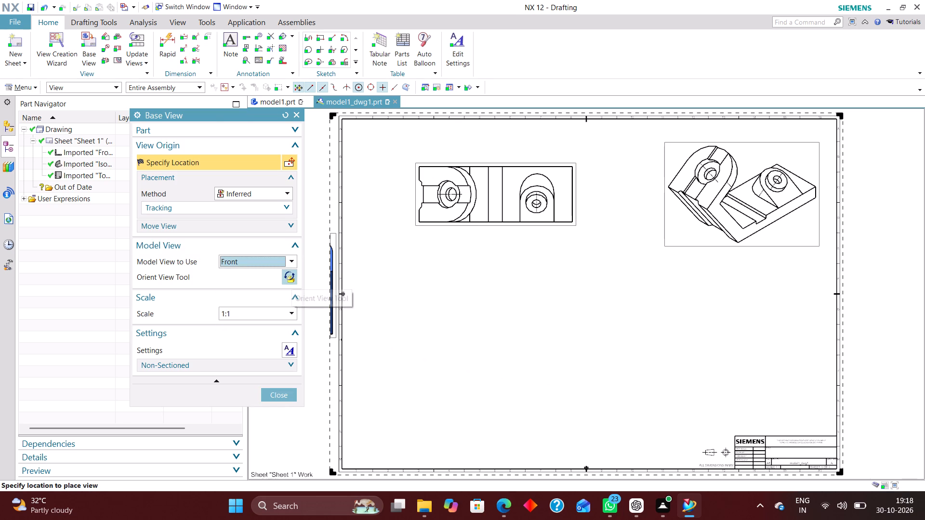
middle_click_drag(901, 373, 897, 395)
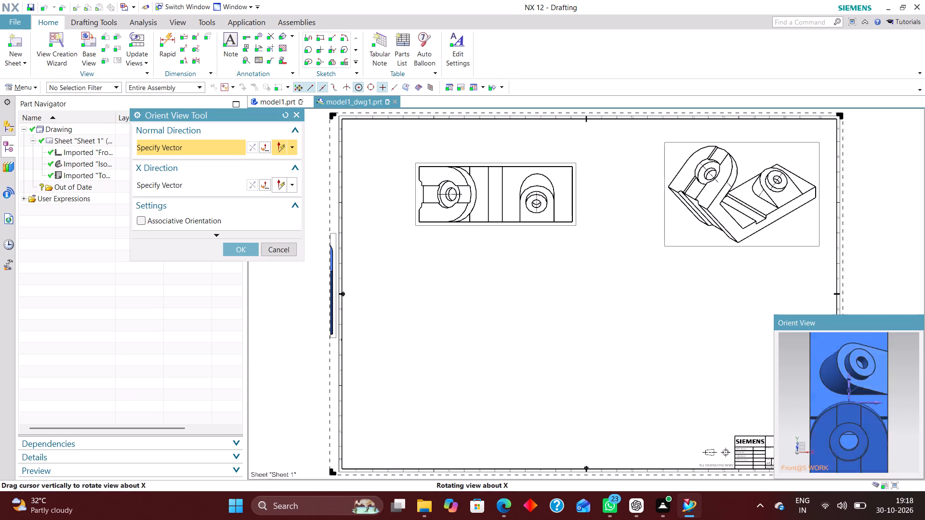
middle_click_drag(897, 395, 859, 390)
middle_click_drag(908, 397, 907, 401)
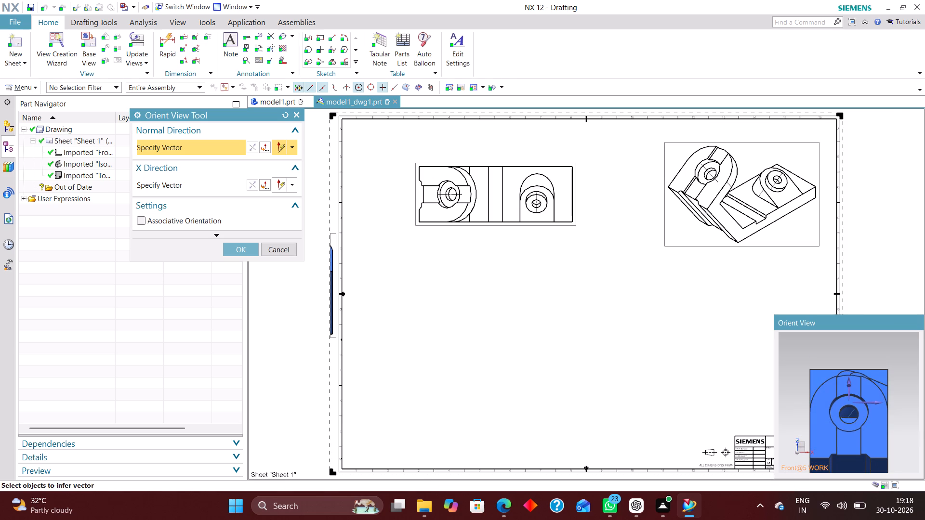
middle_click_drag(907, 401, 868, 395)
right_click_drag(890, 354, 835, 355)
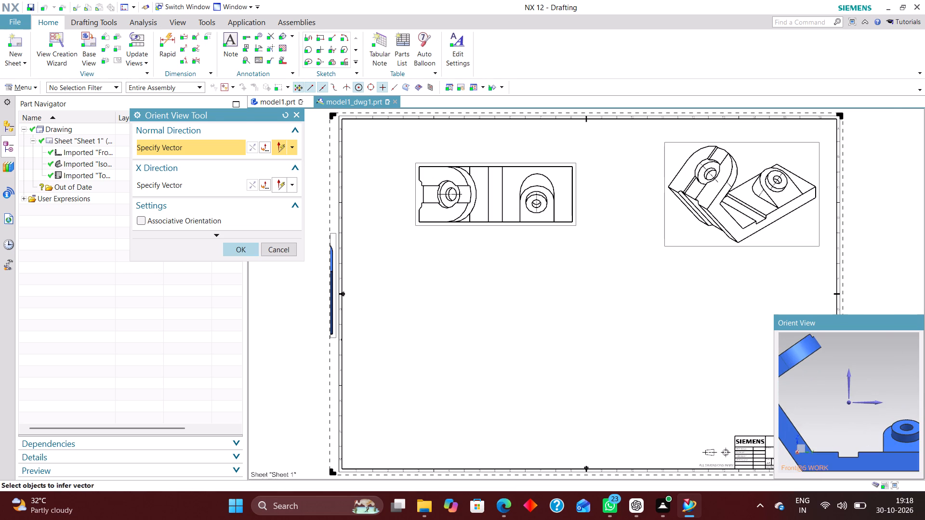
left_click(240, 250)
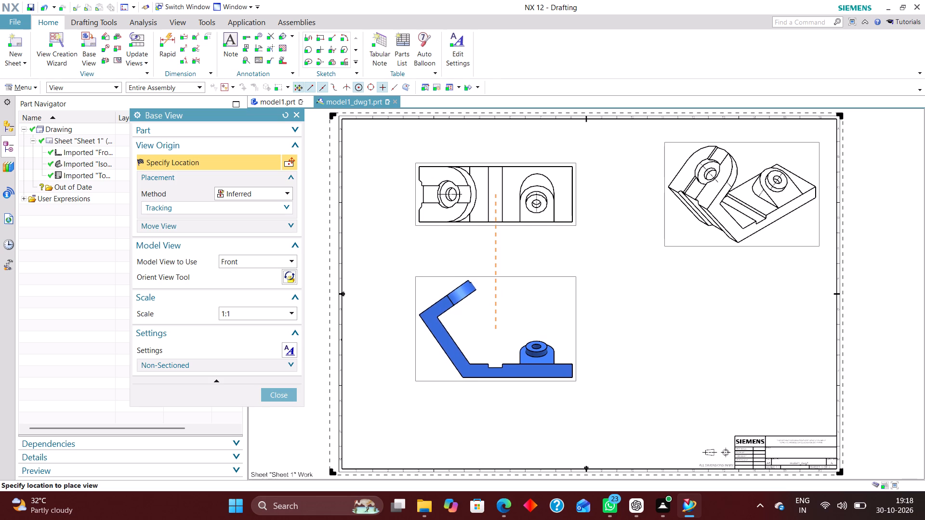
left_click(477, 325)
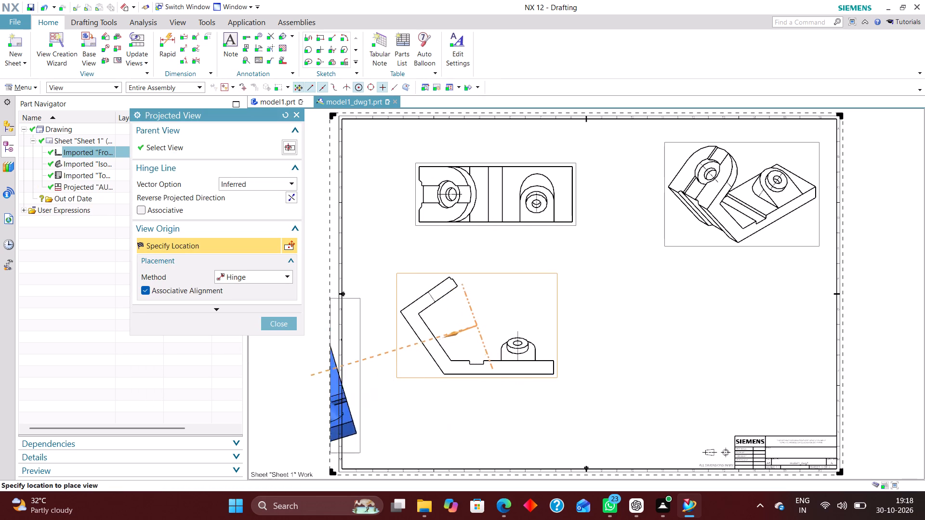
left_click(284, 324)
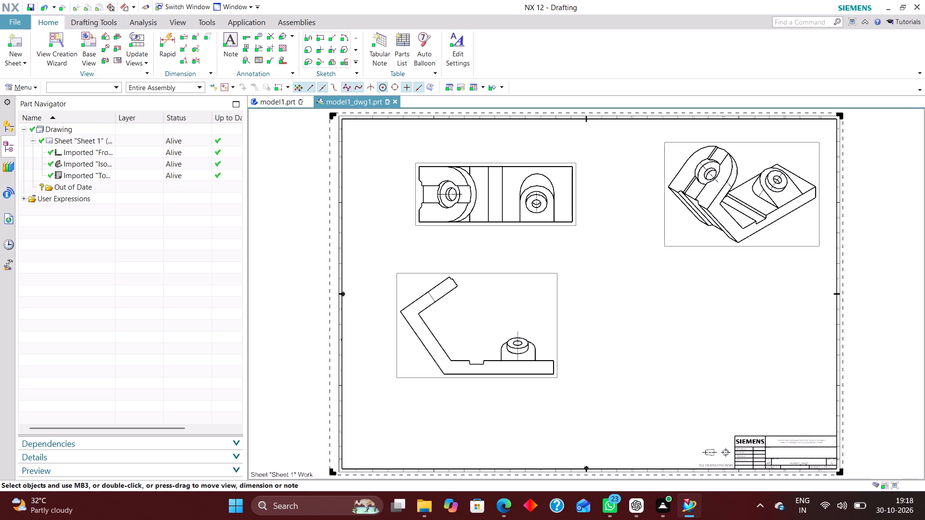
Place an unrotated Front base view of the bracket below the isometric view, without any projected views.
left_click(92, 37)
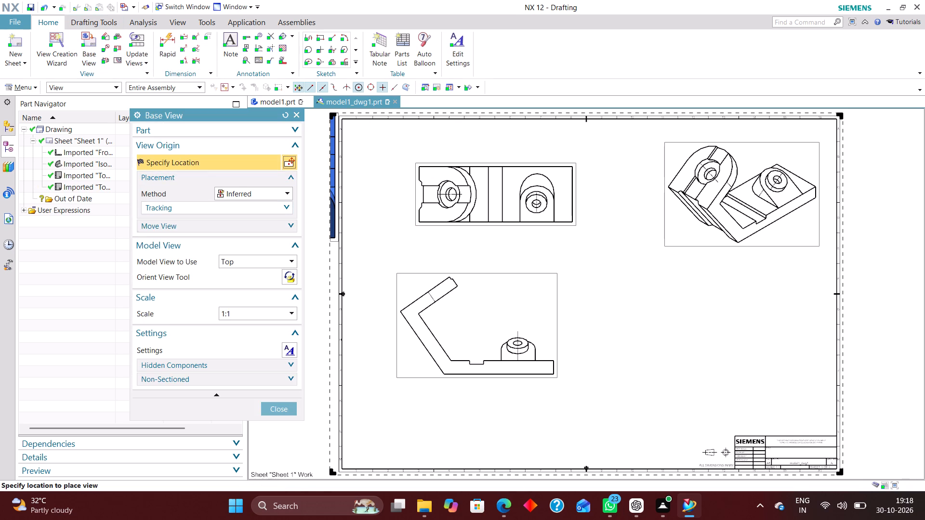
left_click(259, 255)
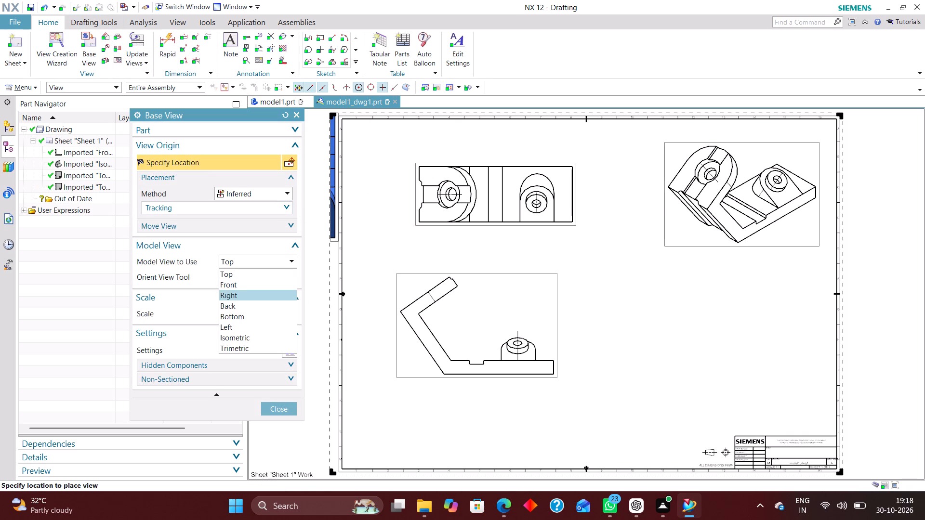
left_click(251, 284)
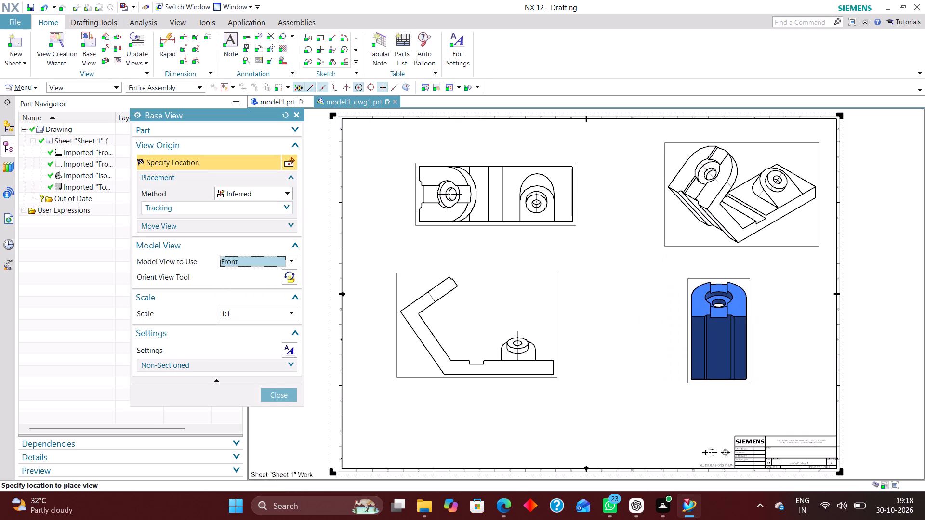
left_click(719, 331)
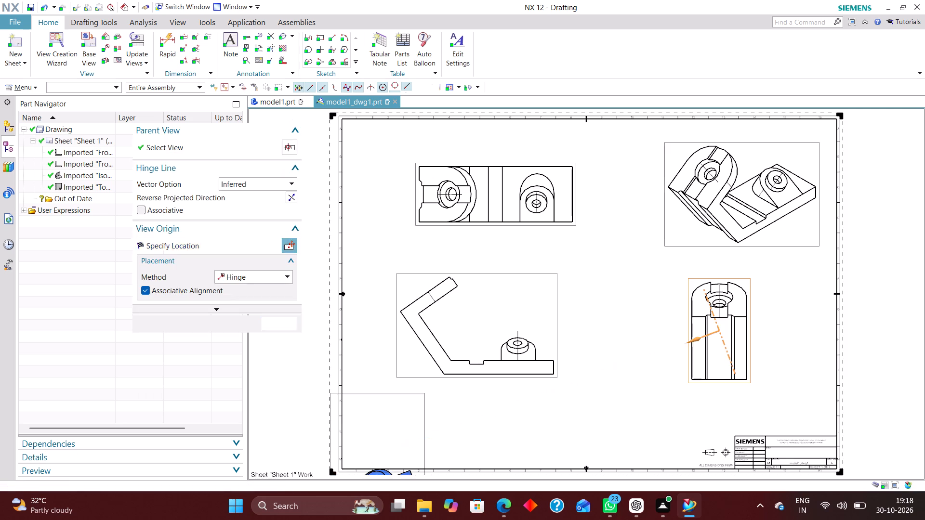
left_click(285, 320)
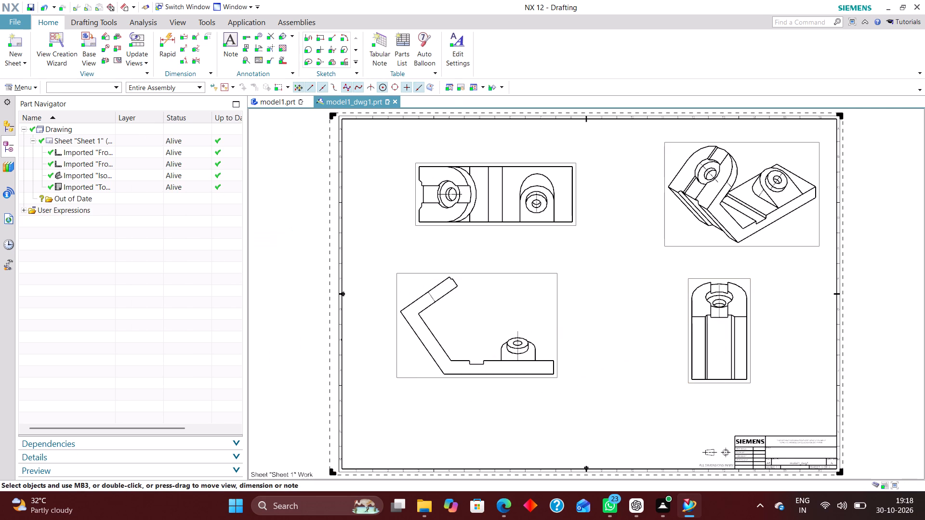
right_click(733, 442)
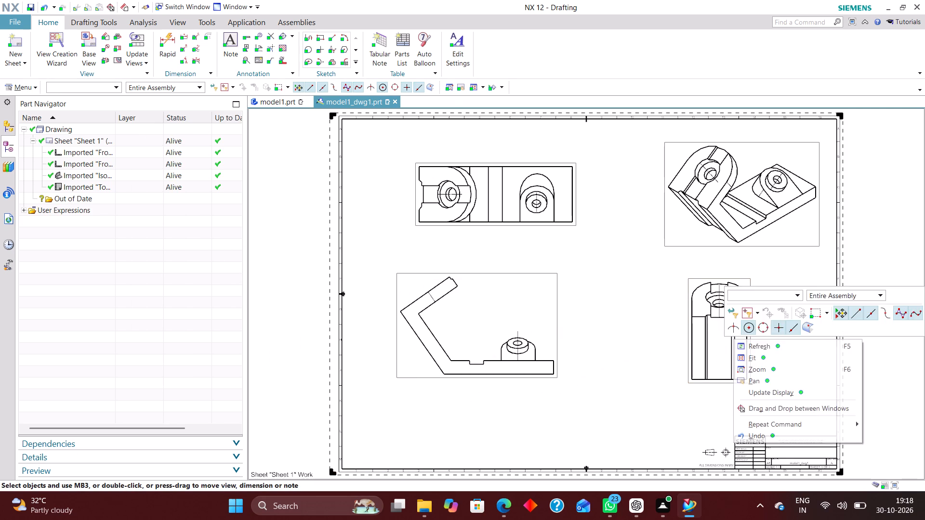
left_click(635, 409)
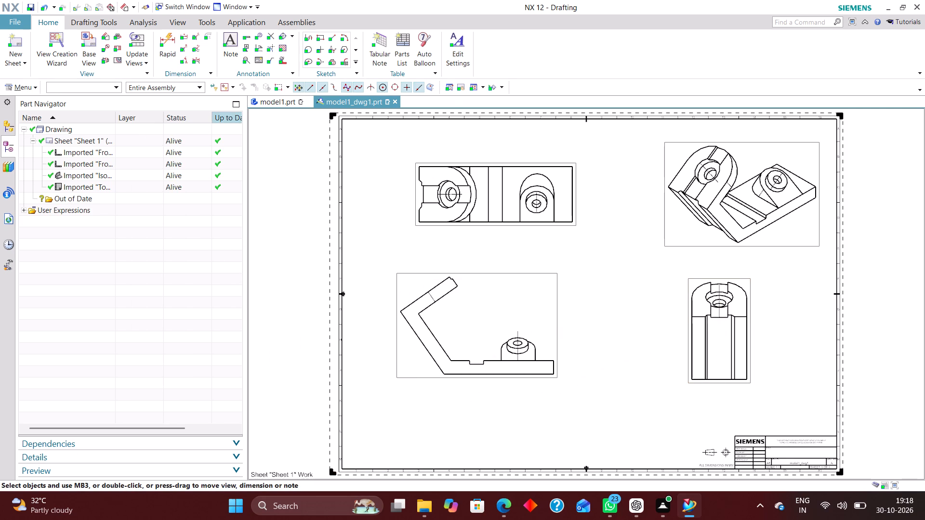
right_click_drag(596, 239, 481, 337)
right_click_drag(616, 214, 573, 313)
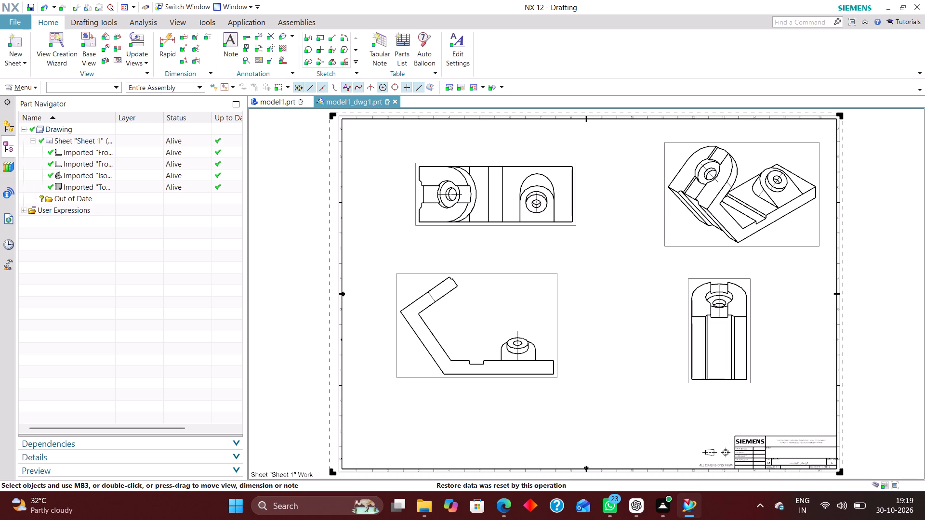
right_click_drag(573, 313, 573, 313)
Rearrange the four views on the sheet, aligning the side-profile view directly beneath the top view and shifting the Front view towards the sheet's middle.
scroll(600, 305, "up", 3)
scroll(579, 285, "down", 5)
scroll(596, 266, "up", 3)
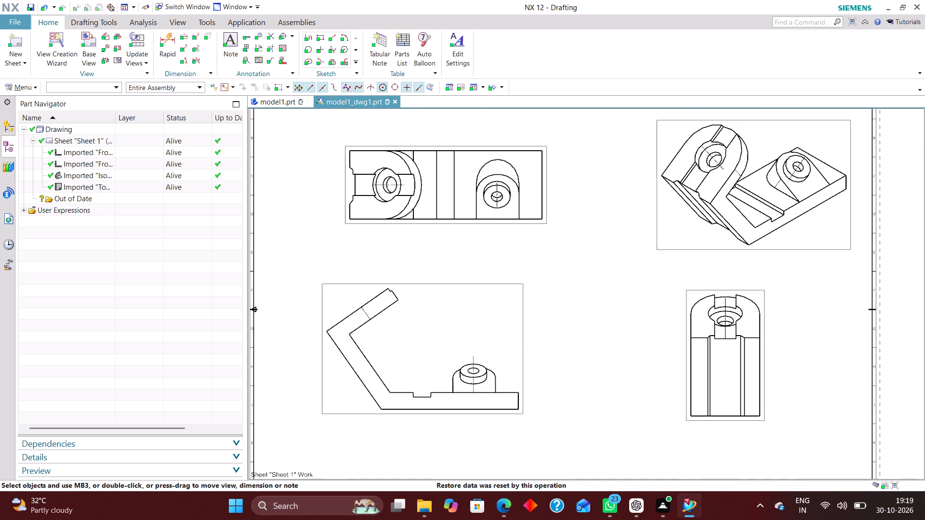
left_click_drag(696, 249, 687, 262)
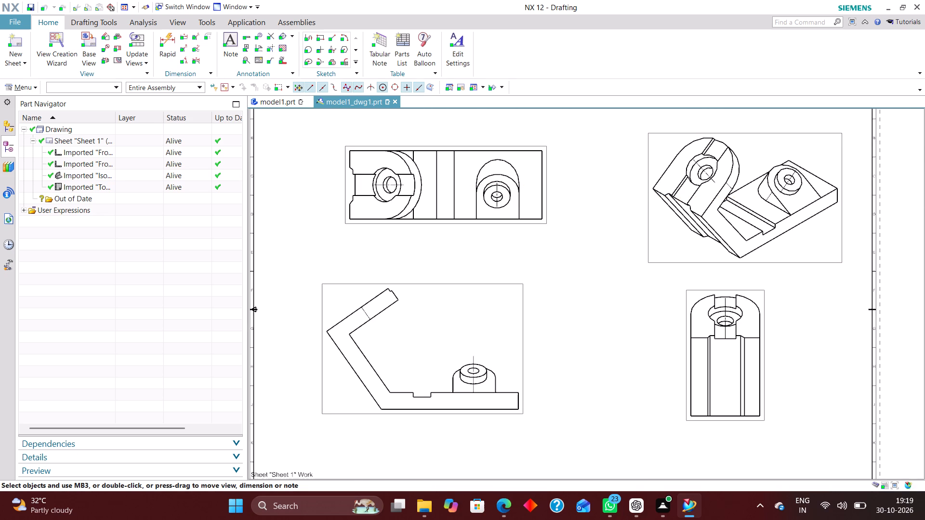
left_click_drag(539, 144, 534, 147)
left_click_drag(521, 288, 524, 288)
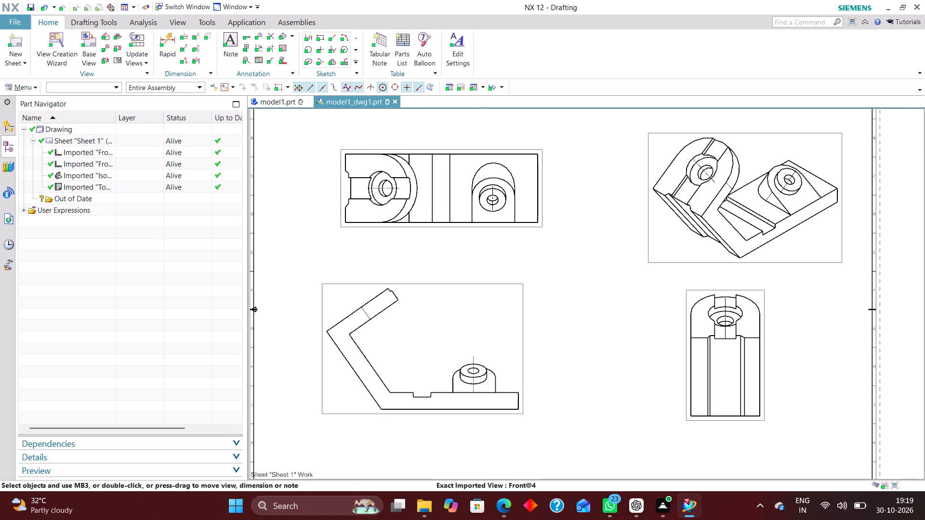
left_click_drag(524, 288, 538, 286)
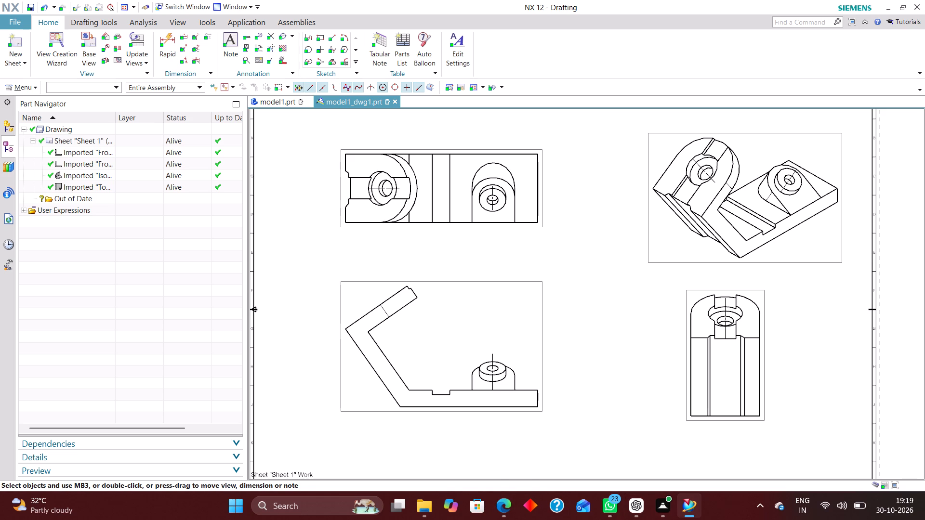
left_click_drag(713, 424, 658, 438)
Make layer 256 selectable in the layer settings.
scroll(589, 336, "down", 3)
scroll(612, 410, "up", 3)
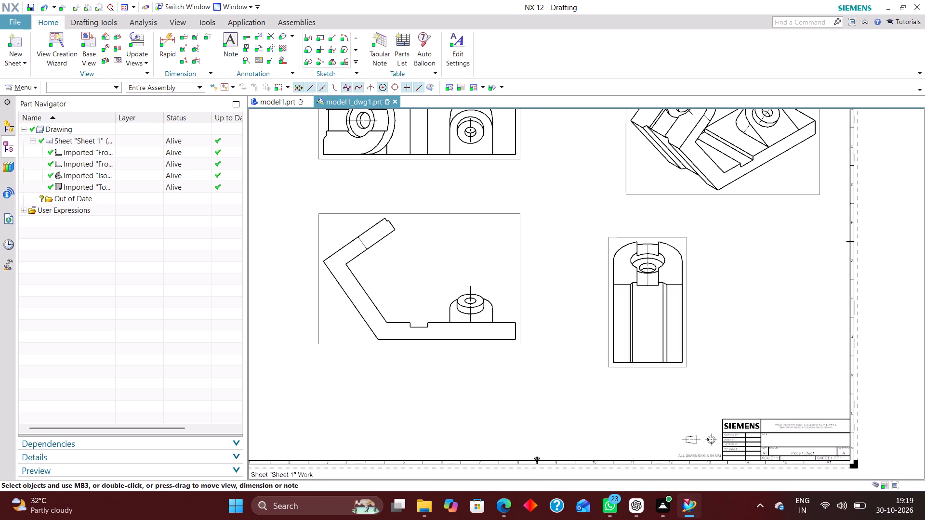
right_click_drag(581, 336, 419, 381)
key("ctrl+l")
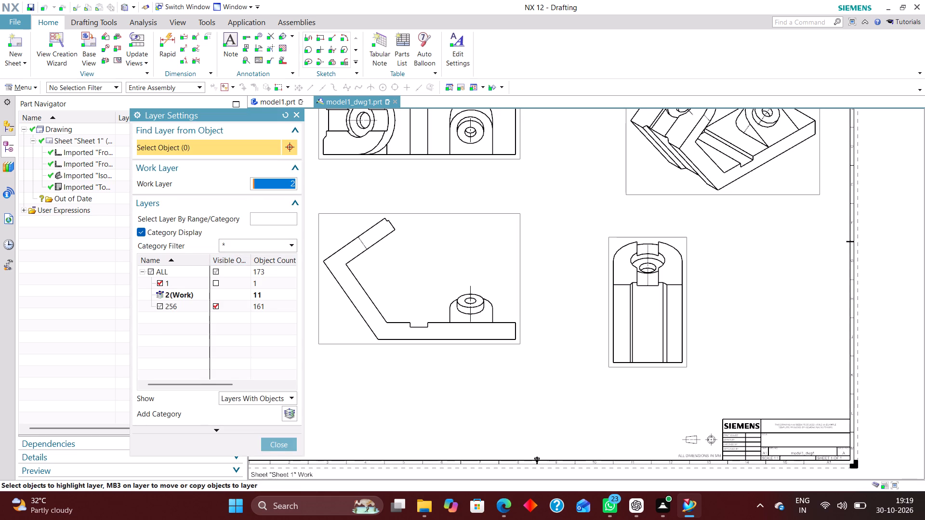
left_click(160, 307)
left_click(279, 446)
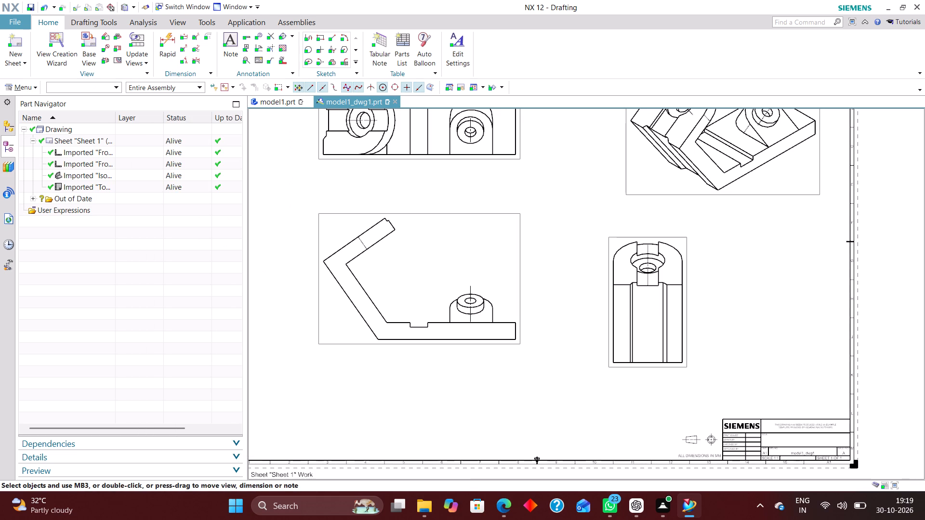
Unlock the four blank title block cells Label10, Label11, Label12 and Label13 below the APPROVED BY row.
scroll(735, 431, "up", 2)
right_click(714, 433)
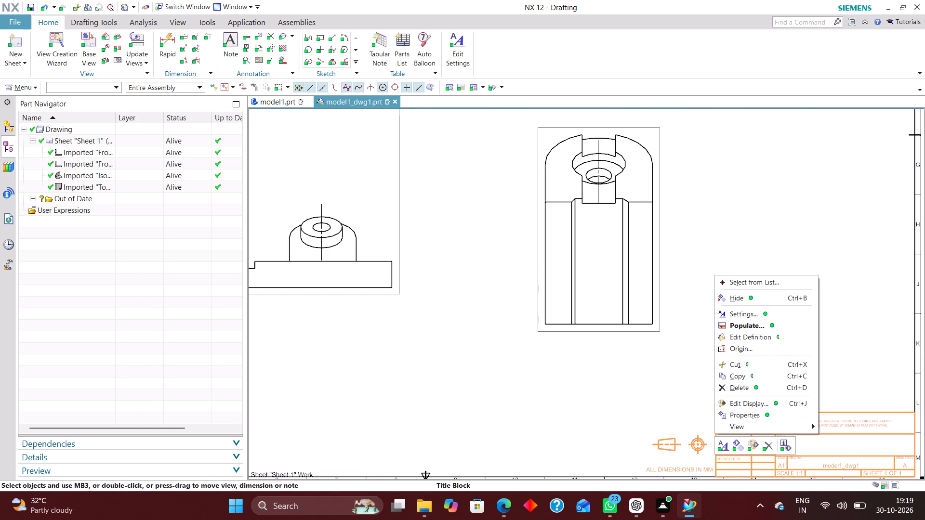
left_click(735, 338)
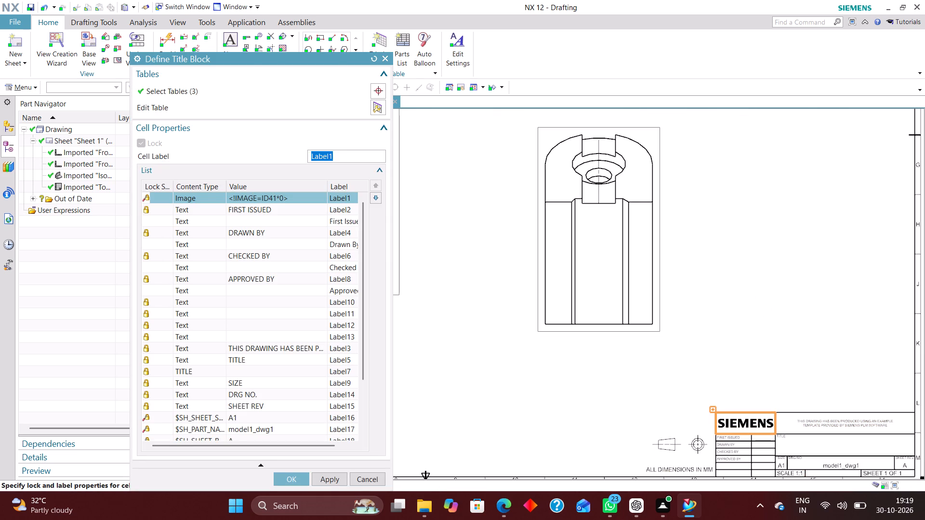
left_click(152, 301)
scroll(192, 266, "down", 1)
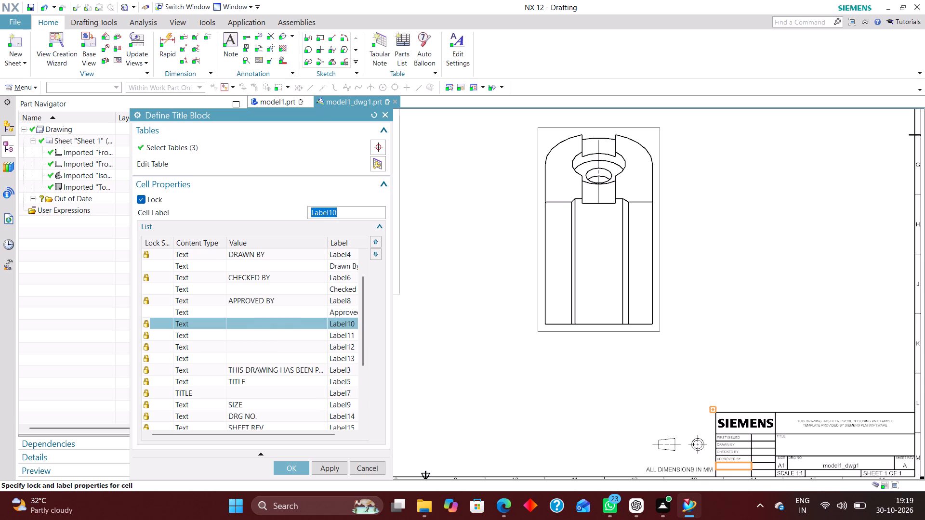
scroll(217, 322, "down", 2)
left_click(141, 198)
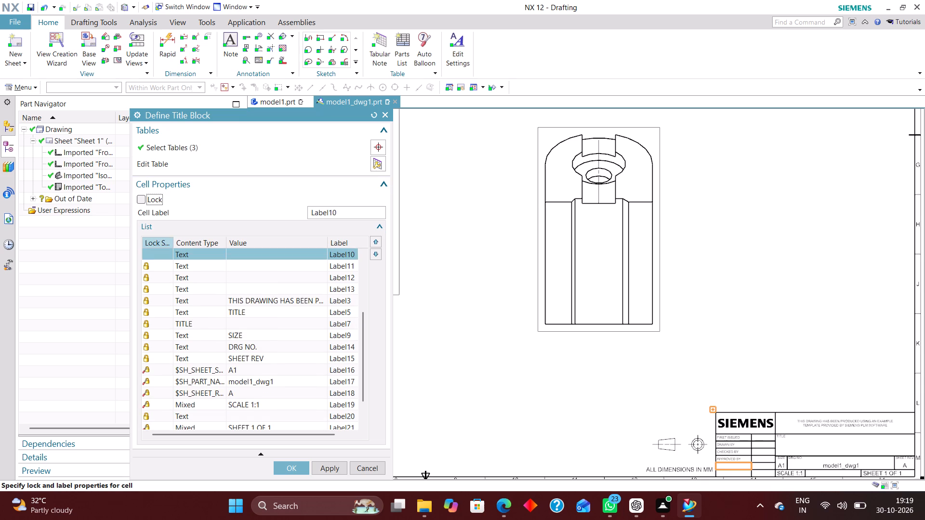
left_click(160, 262)
left_click(144, 202)
left_click(159, 277)
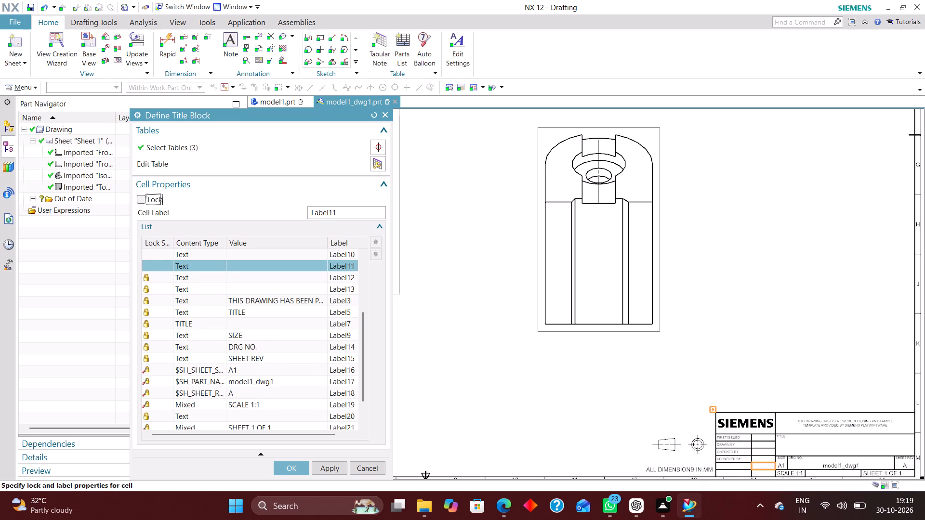
left_click(140, 195)
left_click(164, 288)
left_click(140, 201)
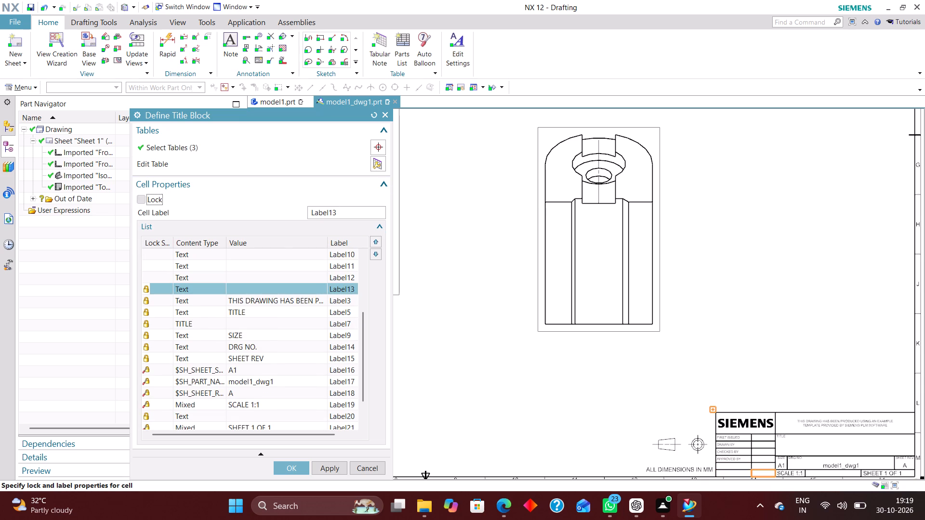
Unlock the title block's TITLE cell Label7 and blank cell Label20, and apply the title block definition.
left_click(155, 325)
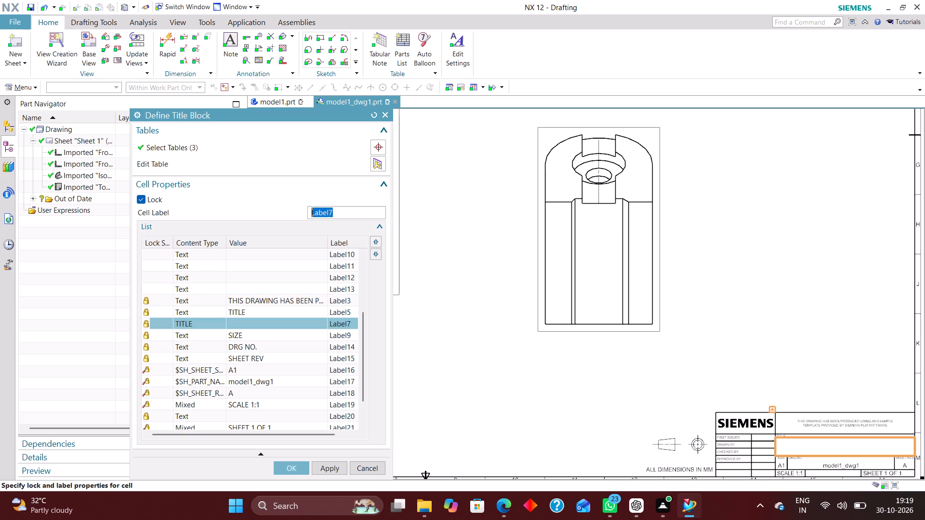
left_click(141, 201)
scroll(182, 337, "down", 2)
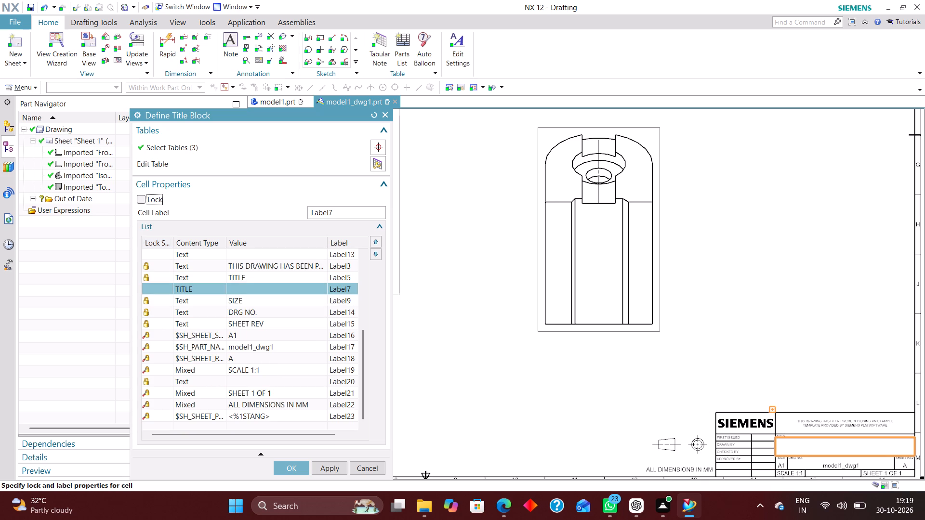
left_click(161, 381)
left_click(142, 201)
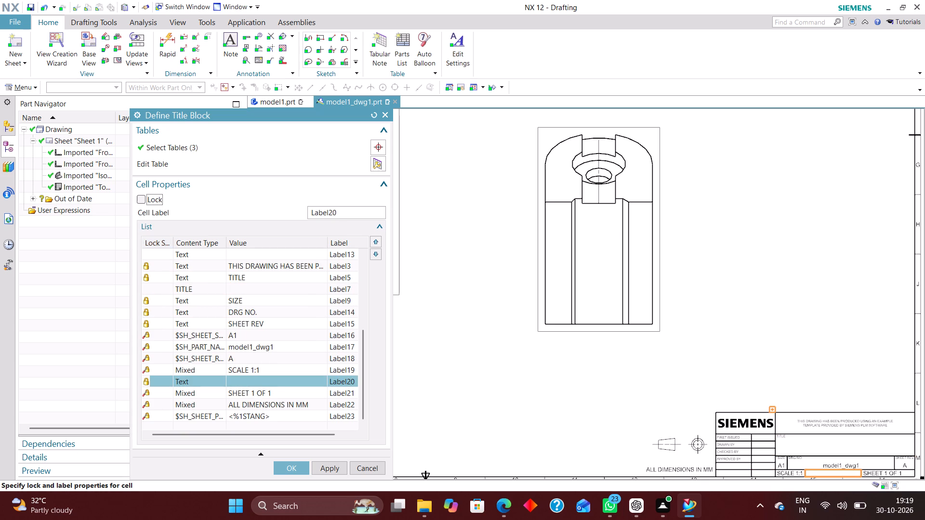
left_click(293, 468)
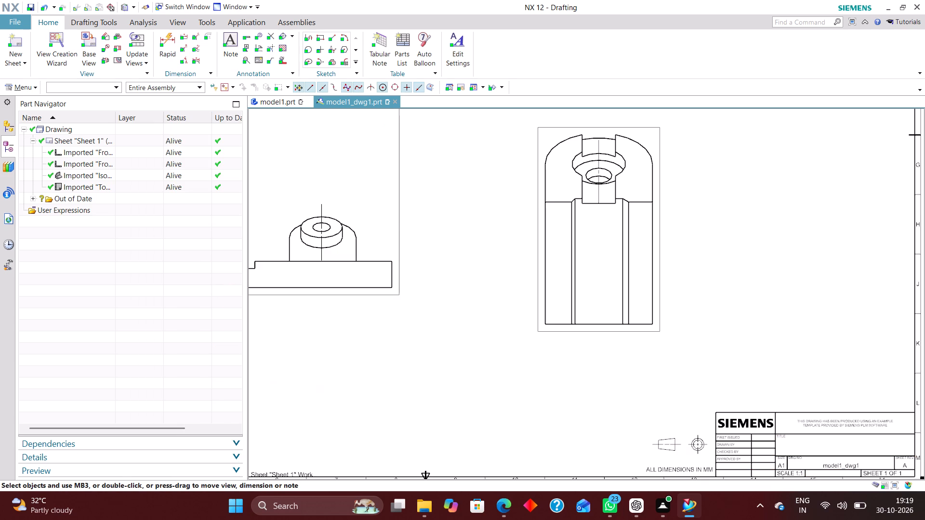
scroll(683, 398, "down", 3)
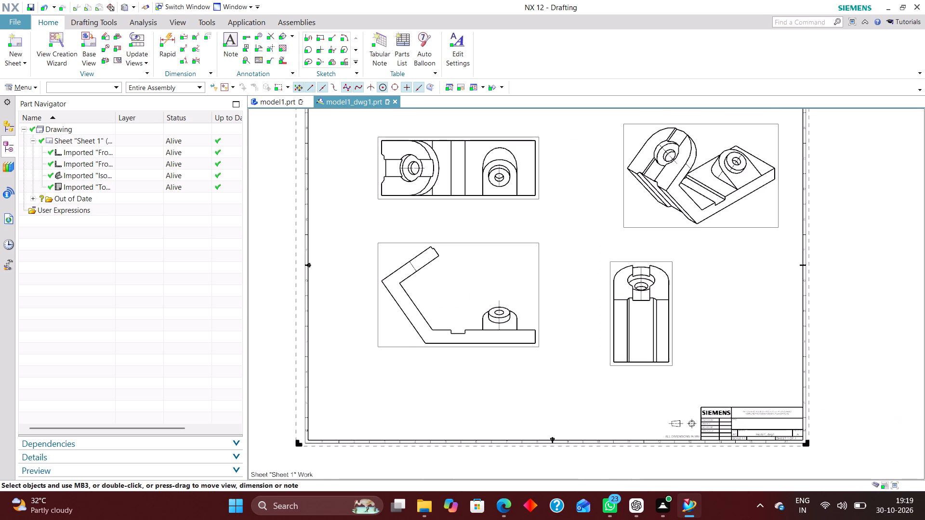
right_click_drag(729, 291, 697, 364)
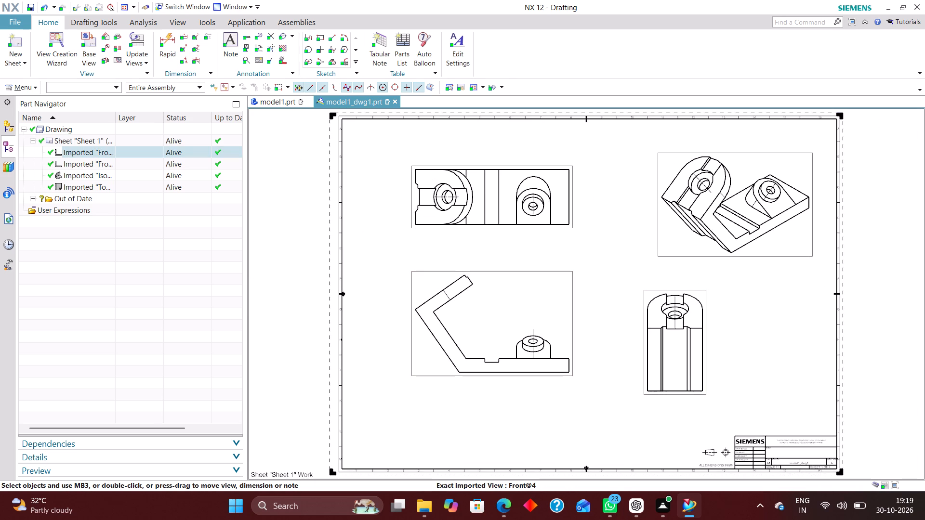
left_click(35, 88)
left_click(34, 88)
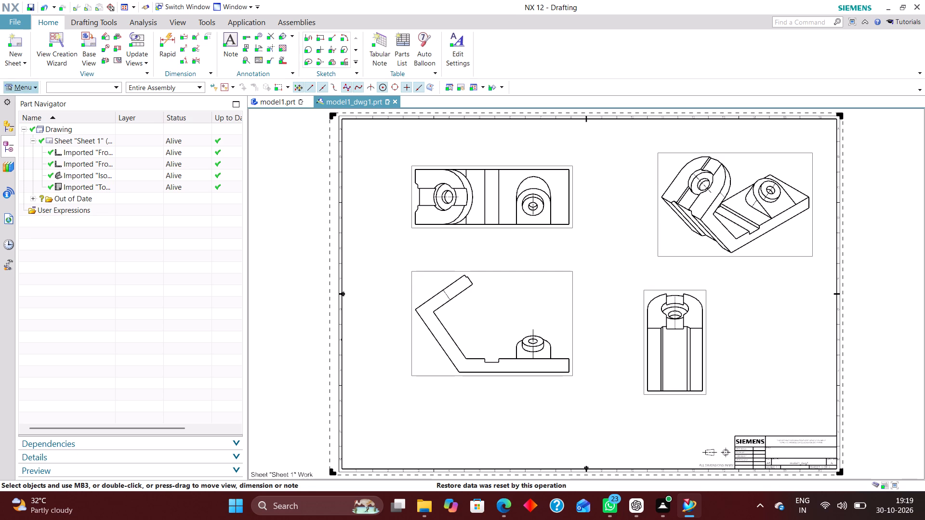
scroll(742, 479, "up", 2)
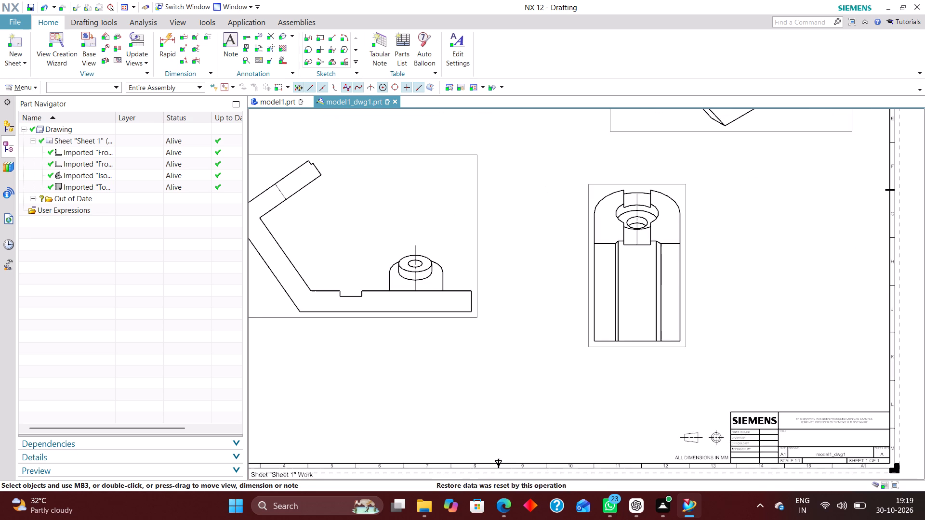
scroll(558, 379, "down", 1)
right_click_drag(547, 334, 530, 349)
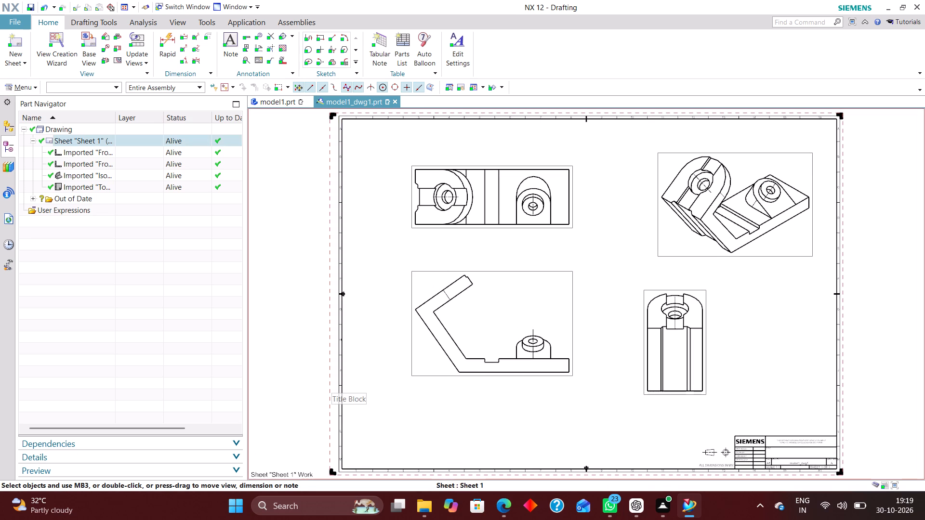
Set the arrowhead type for leaders and dimensions to Open Arrow in the Drafting Preferences.
left_click(33, 87)
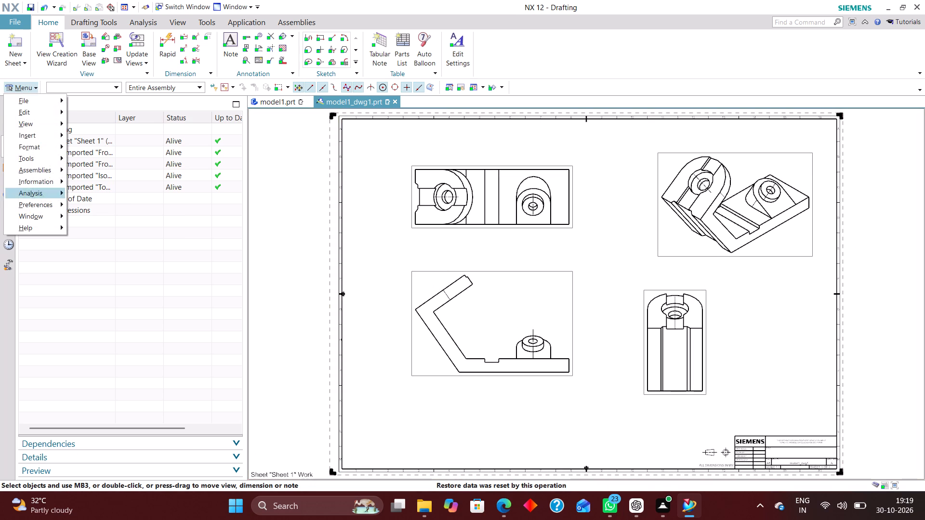
left_click(53, 205)
left_click(108, 239)
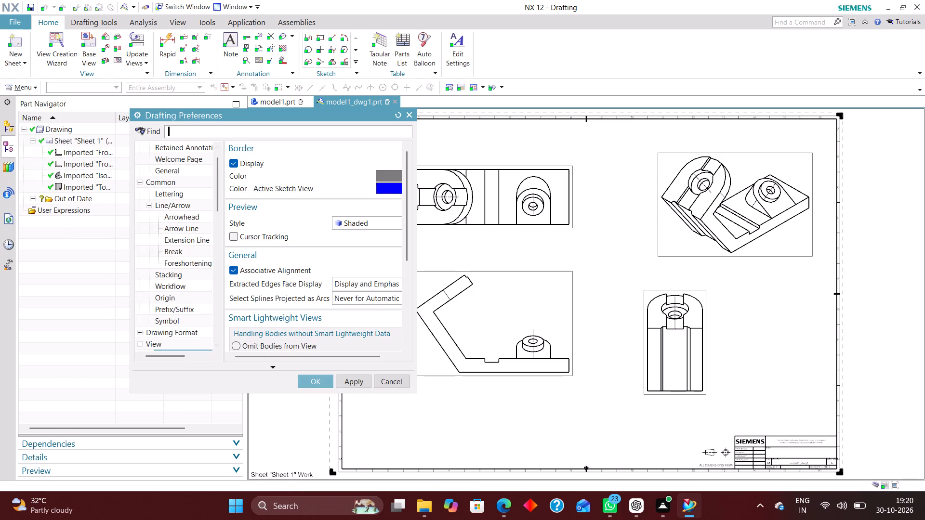
left_click(191, 217)
left_click(381, 245)
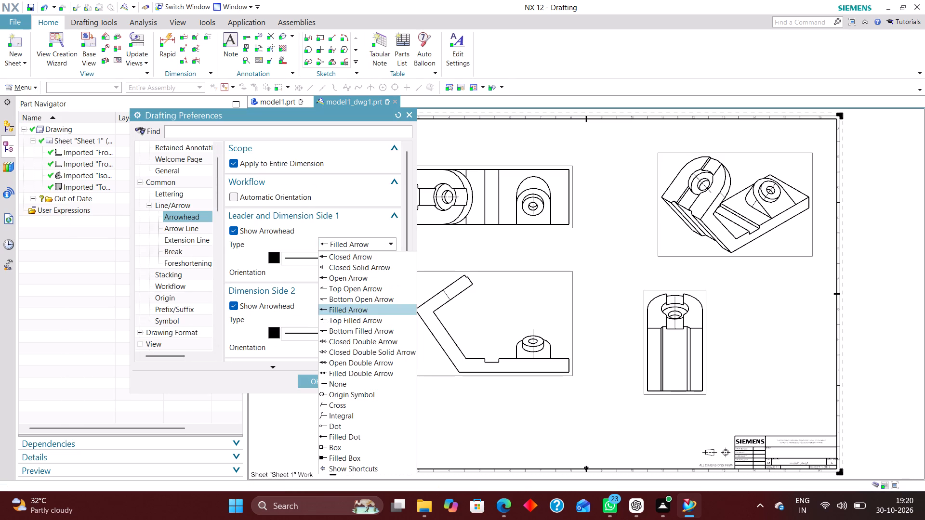
left_click(349, 280)
Set the dimension extension line gap to 2 in the Drafting Preferences.
left_click(193, 242)
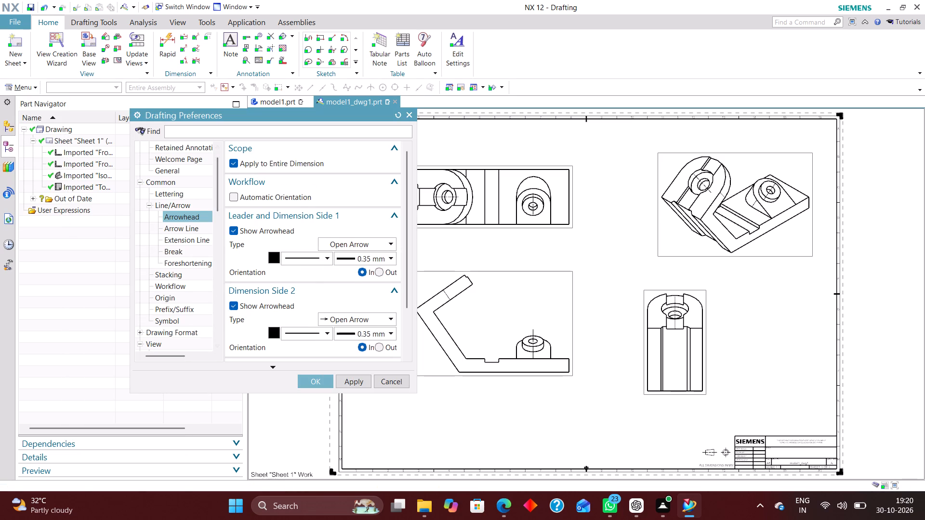
left_click_drag(362, 223, 513, 224)
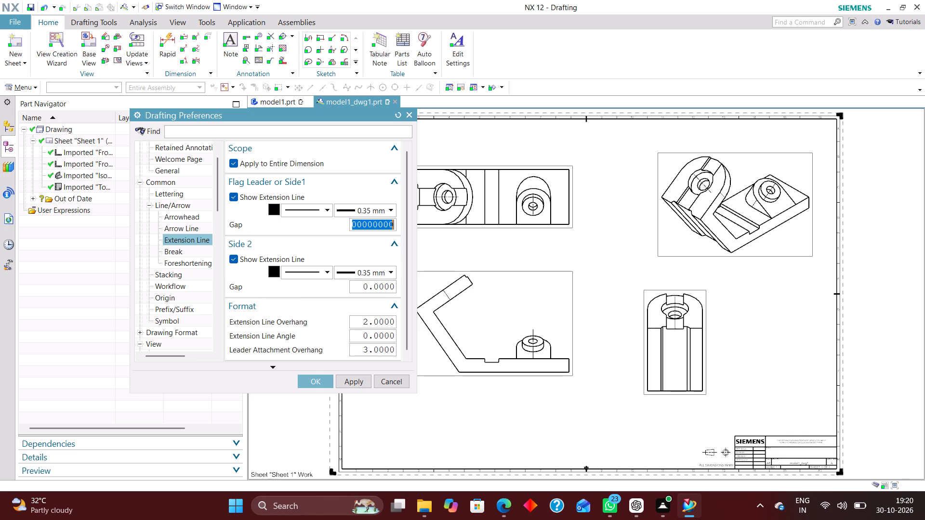
key("2")
key("Return")
Set the decimal delimiter for dimension text units to Period and apply the drafting preferences.
scroll(197, 265, "down", 3)
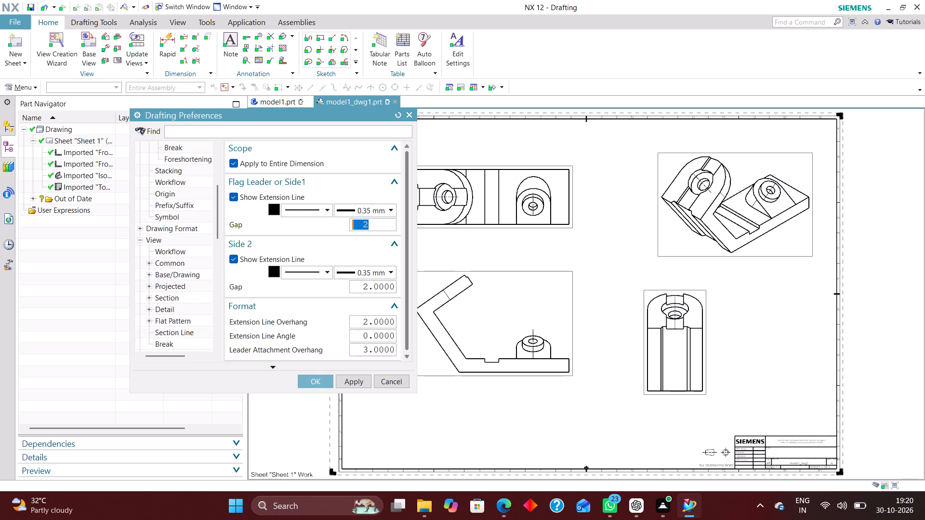
scroll(197, 271, "down", 11)
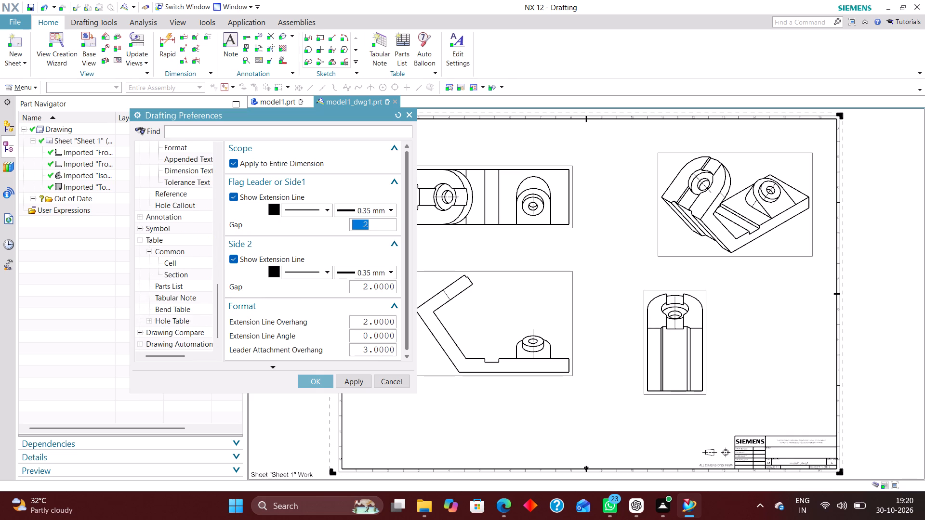
scroll(182, 304, "down", 3)
scroll(183, 304, "up", 5)
left_click(186, 288)
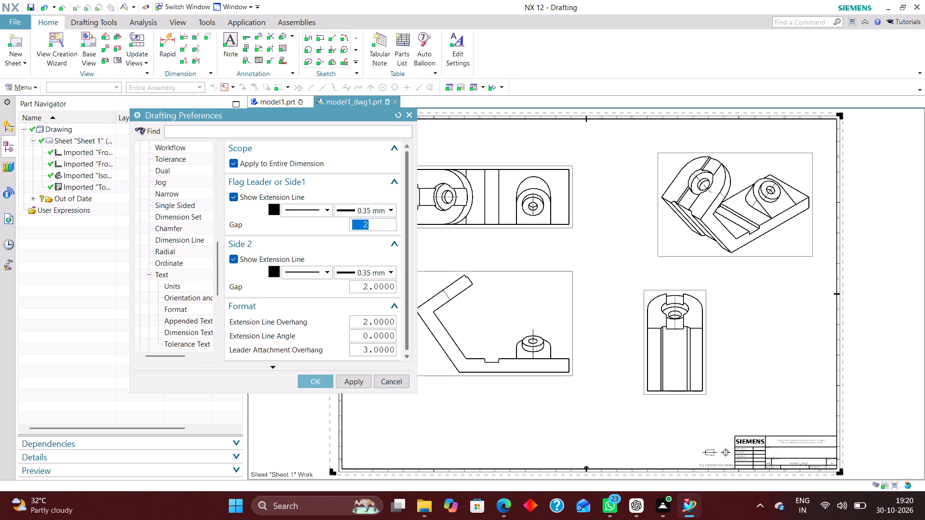
left_click(365, 207)
left_click(361, 222)
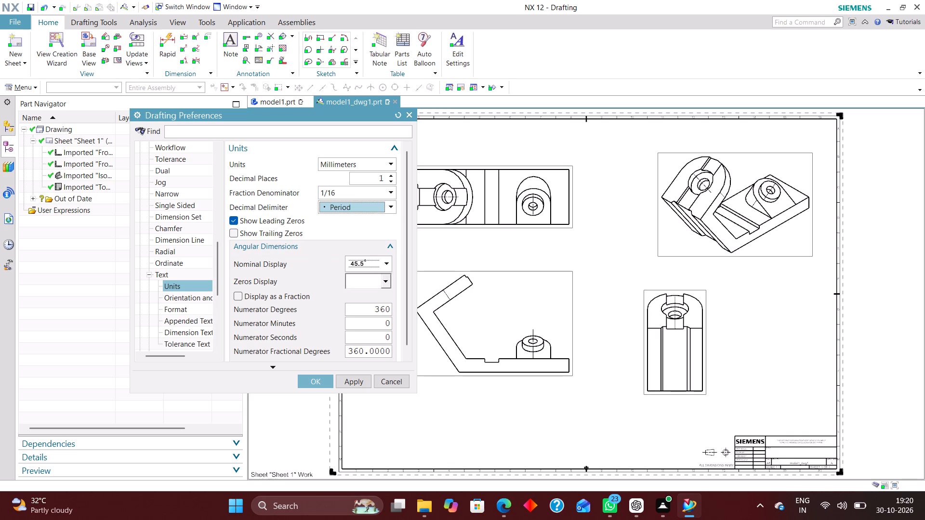
left_click(326, 379)
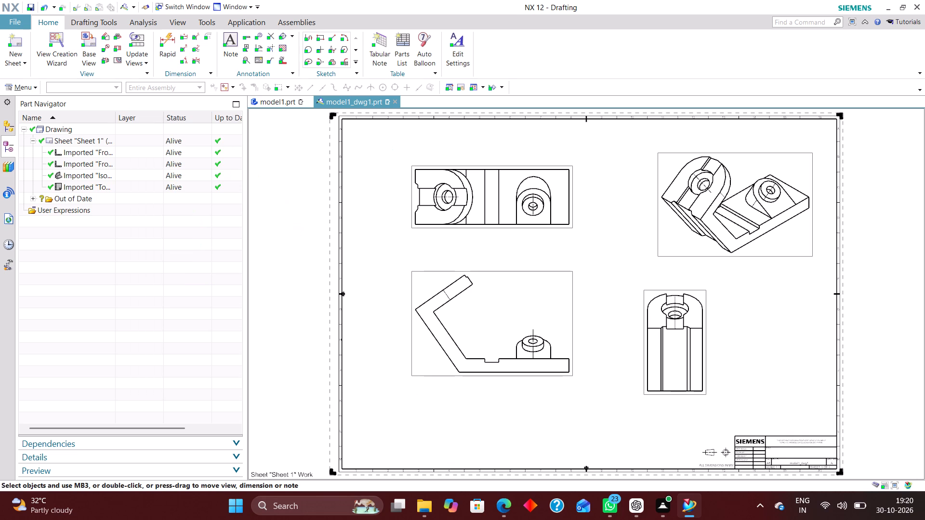
Move the side-profile and top views slightly lower on the sheet and shift the isometric view slightly towards the sheet's middle.
left_click_drag(438, 377, 431, 391)
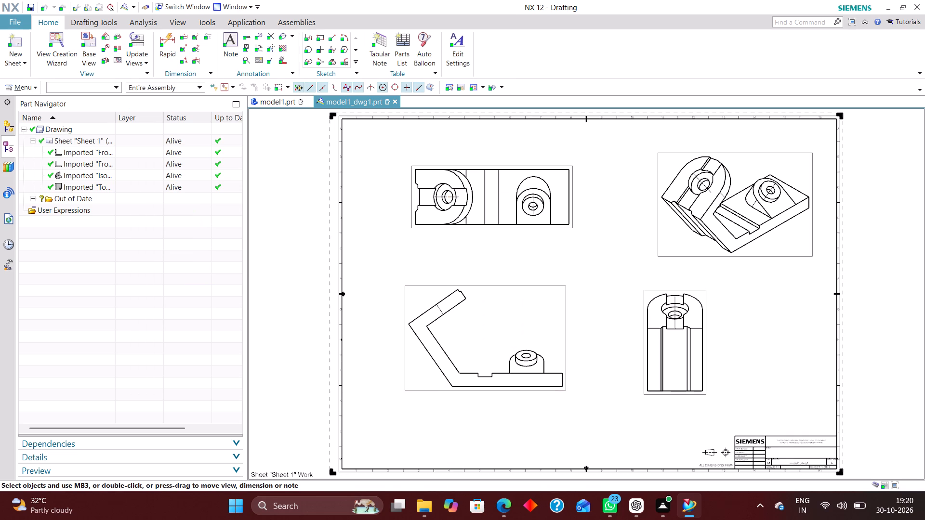
left_click_drag(431, 391, 432, 390)
left_click_drag(554, 230, 553, 239)
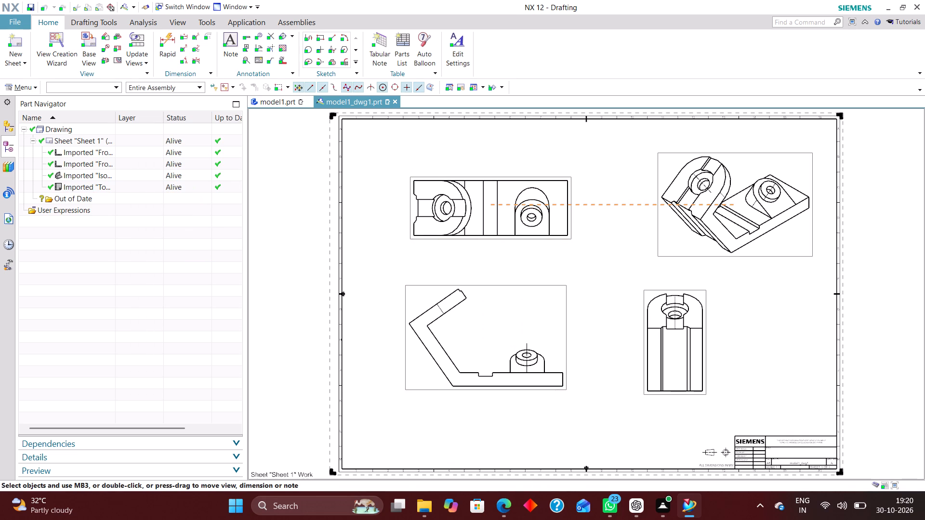
left_click_drag(553, 239, 553, 236)
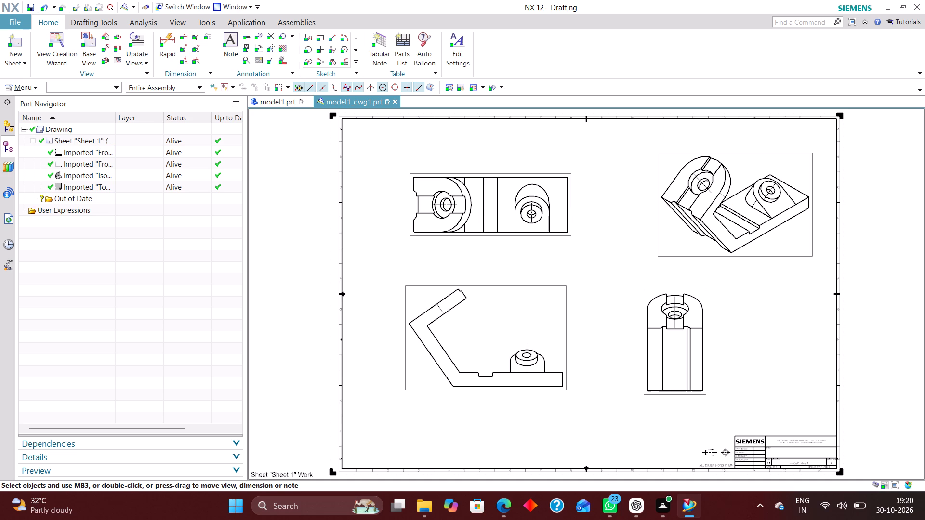
left_click_drag(659, 259, 649, 260)
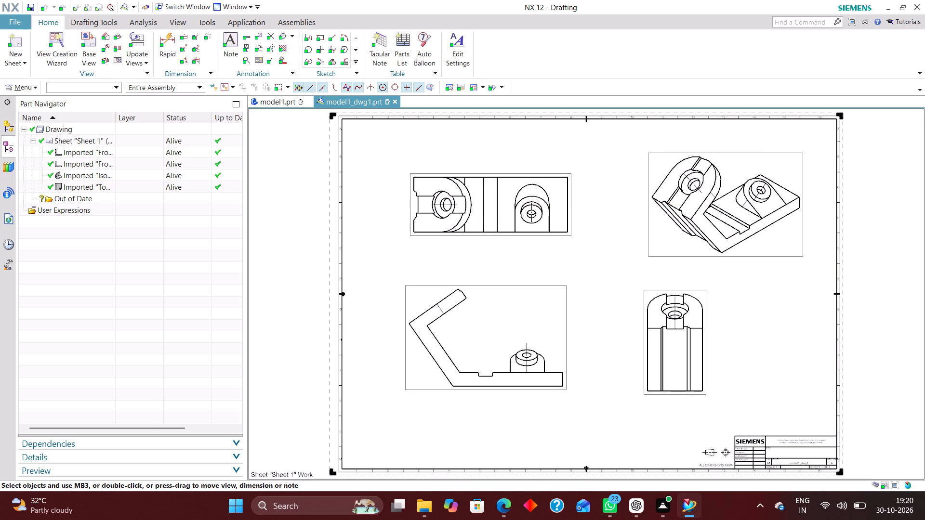
right_click(769, 258)
left_click(592, 221)
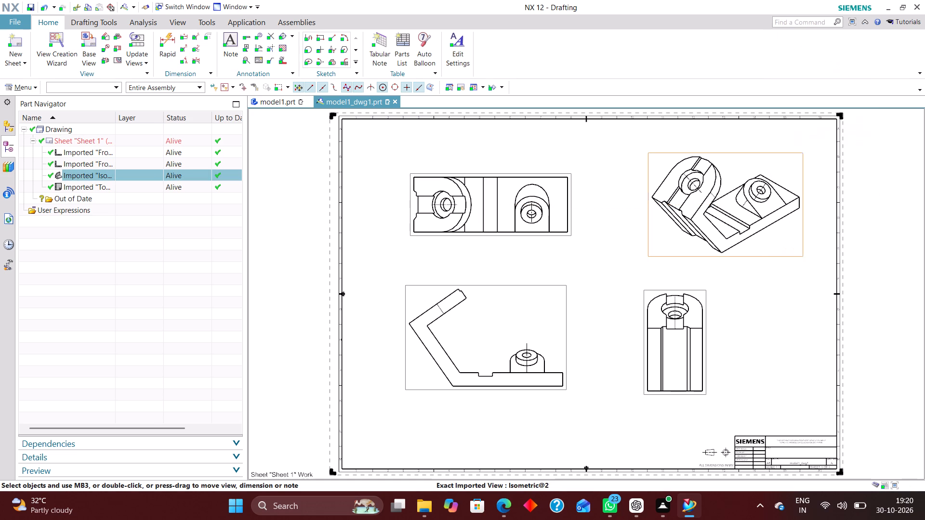
Add an inferred Rapid Dimension for the overall length of the top view, placed below the view.
left_click(171, 36)
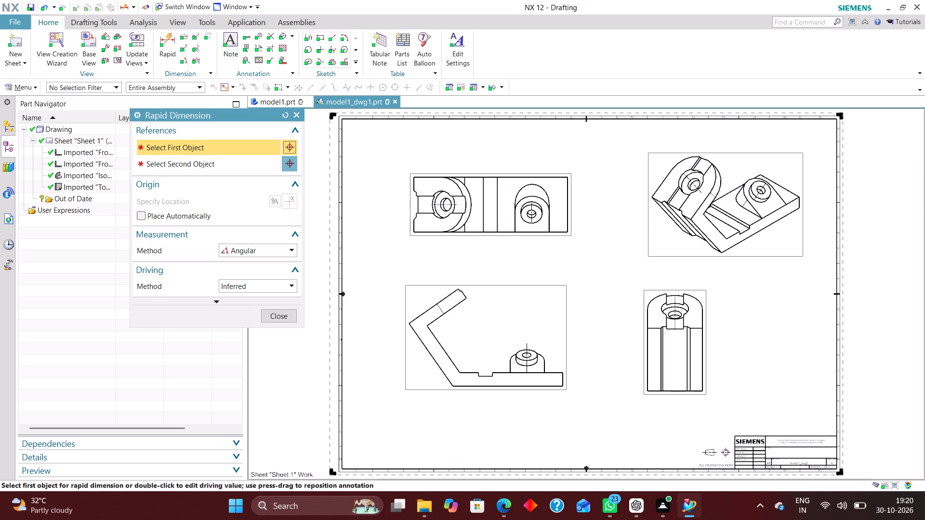
scroll(374, 229, "up", 2)
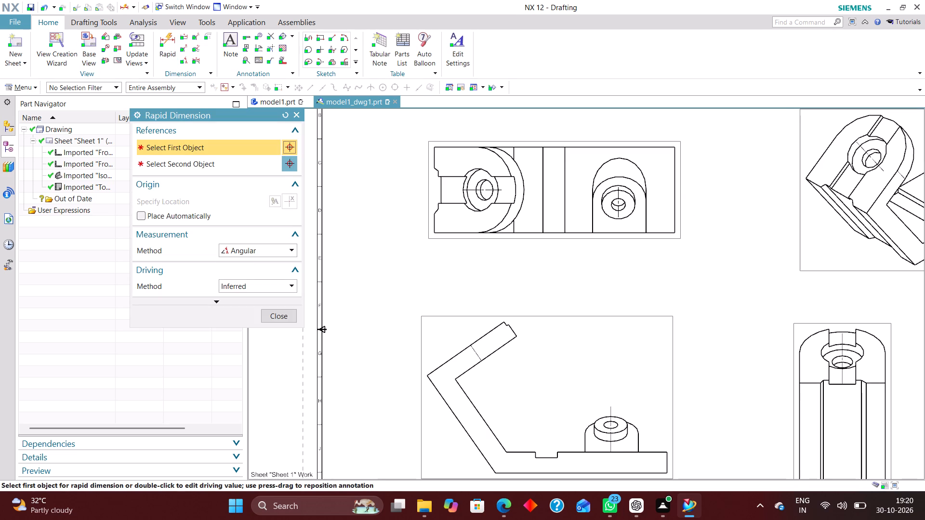
left_click(267, 250)
left_click(256, 262)
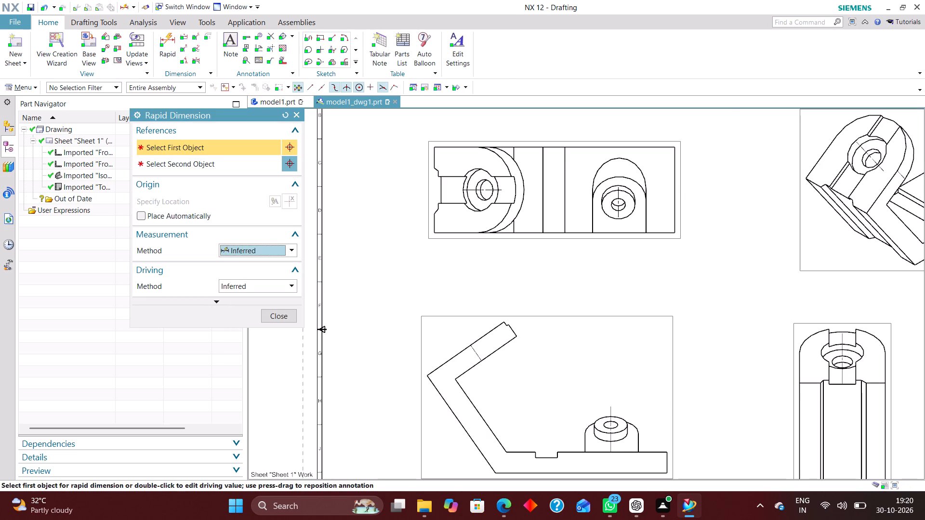
scroll(476, 251, "up", 3)
left_click(394, 217)
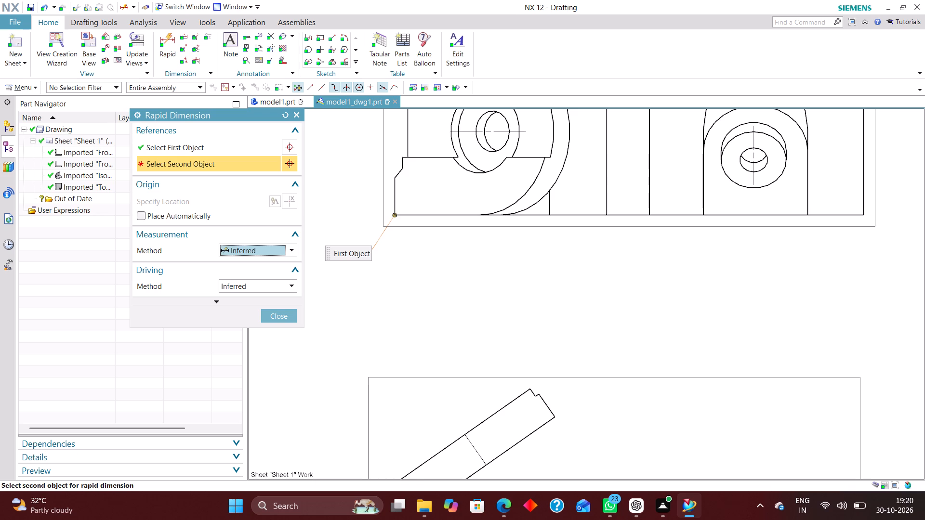
left_click(864, 217)
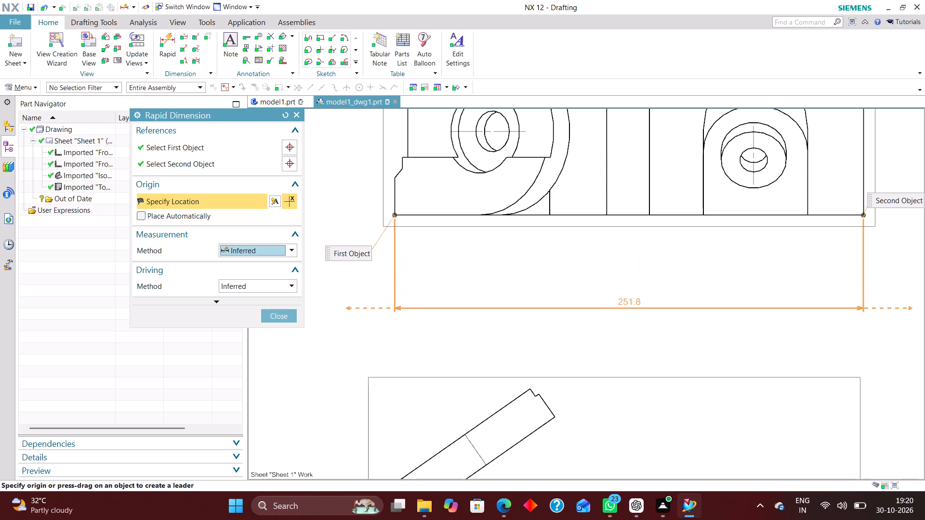
left_click(624, 298)
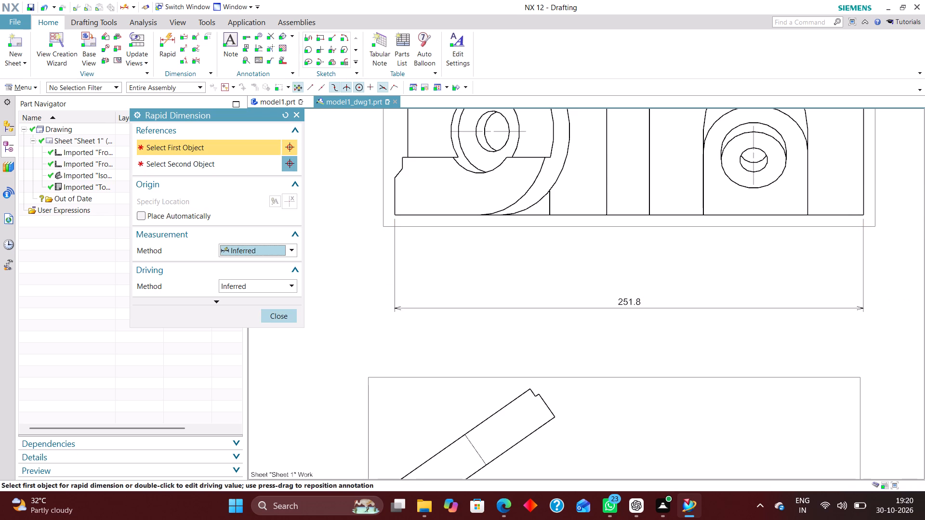
left_click(281, 317)
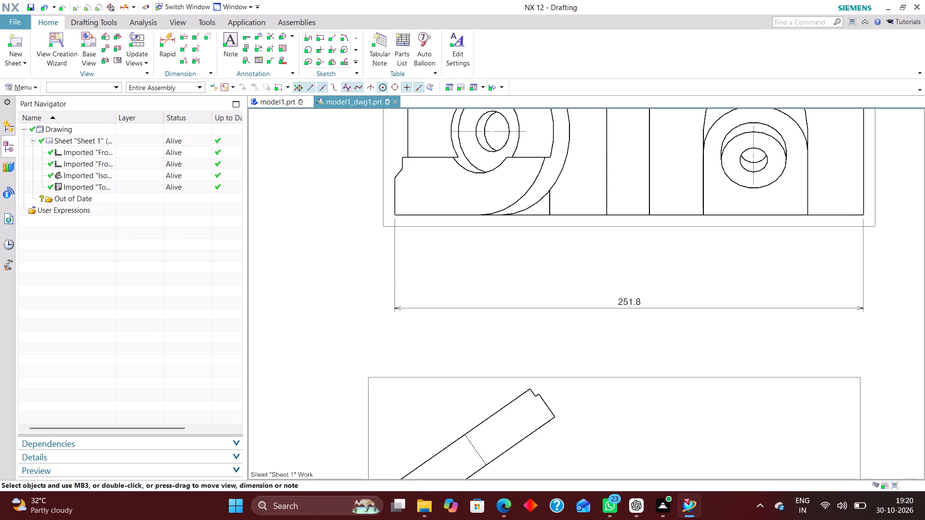
Set the top view's overall-length dimension to show no decimal places and move it slightly closer to the view.
double_click(633, 306)
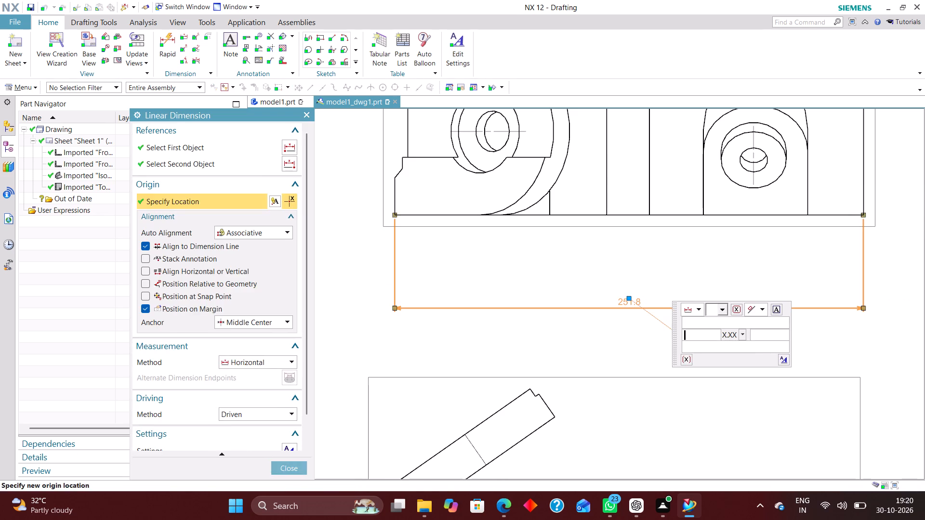
left_click(740, 334)
left_click(747, 345)
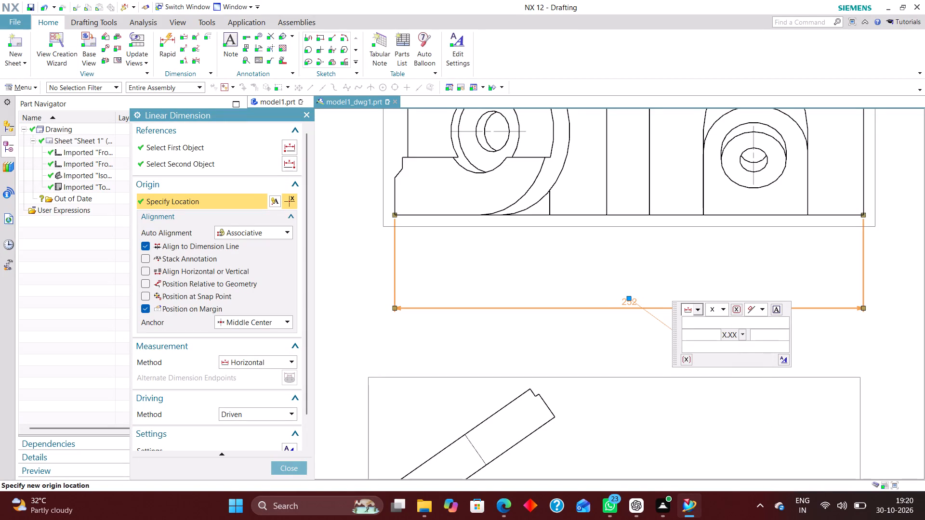
left_click(607, 351)
left_click_drag(627, 357, 638, 280)
scroll(578, 270, "down", 2)
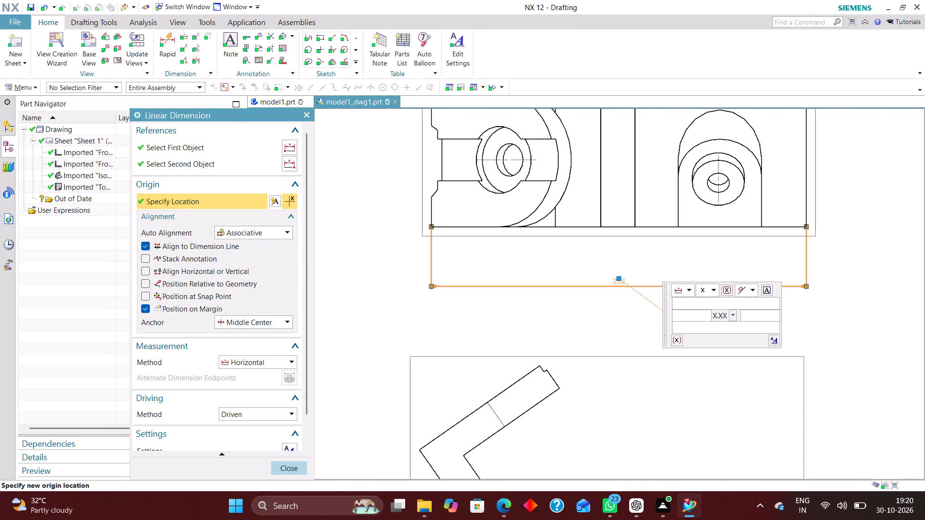
left_click(291, 464)
Dimension the full length of the base's bottom edge in the side-profile view, placing the dimension below the view.
scroll(529, 257, "down", 3)
scroll(549, 388, "up", 3)
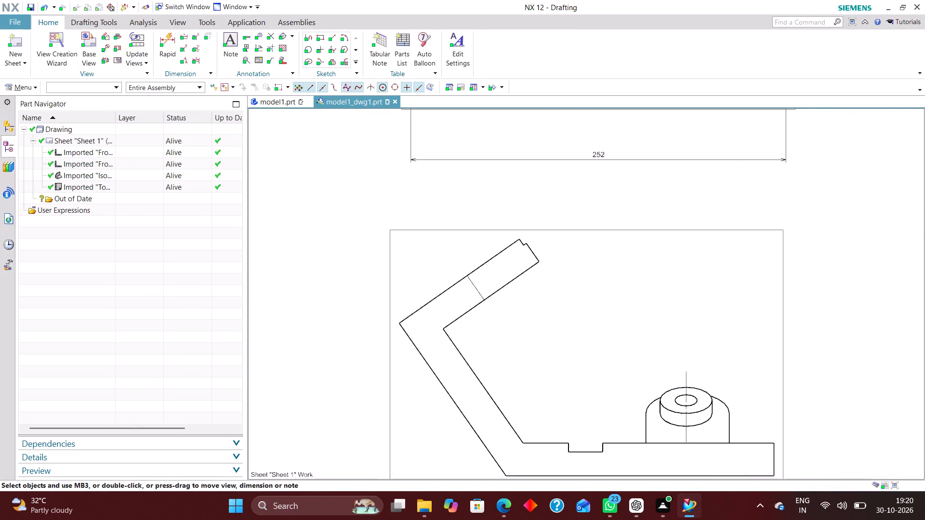
scroll(569, 281, "down", 2)
scroll(674, 430, "up", 2)
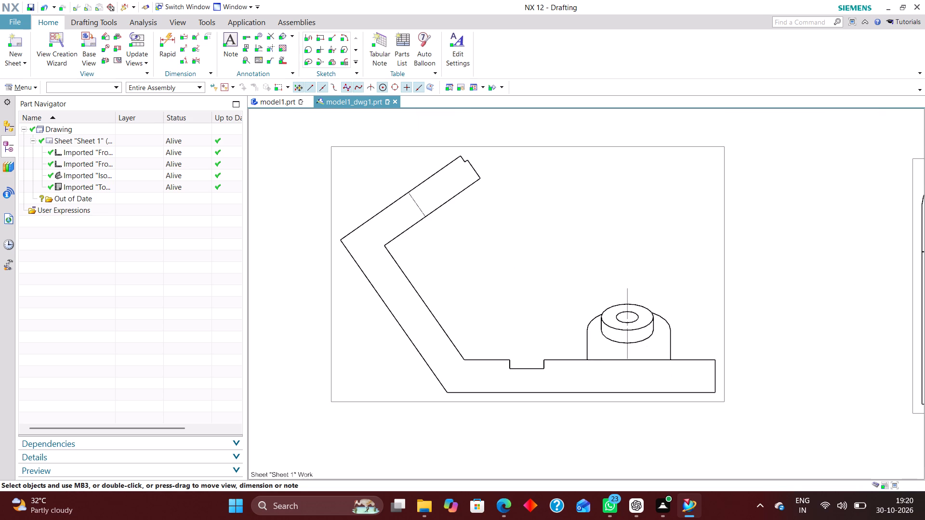
left_click(172, 43)
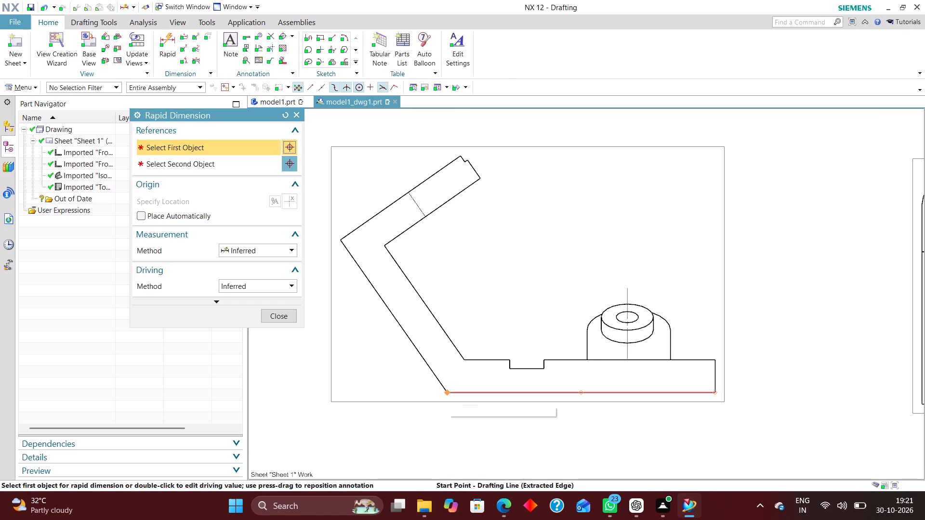
left_click(448, 392)
left_click(716, 392)
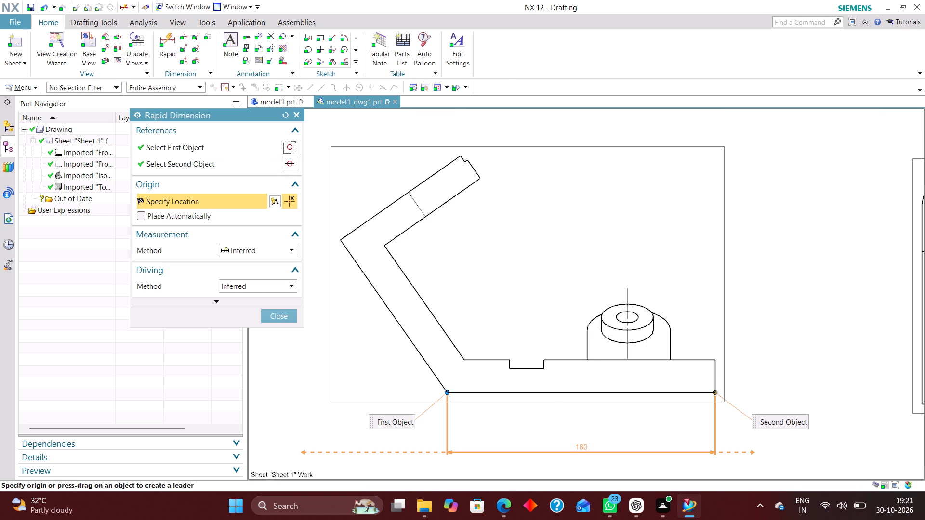
left_click(575, 442)
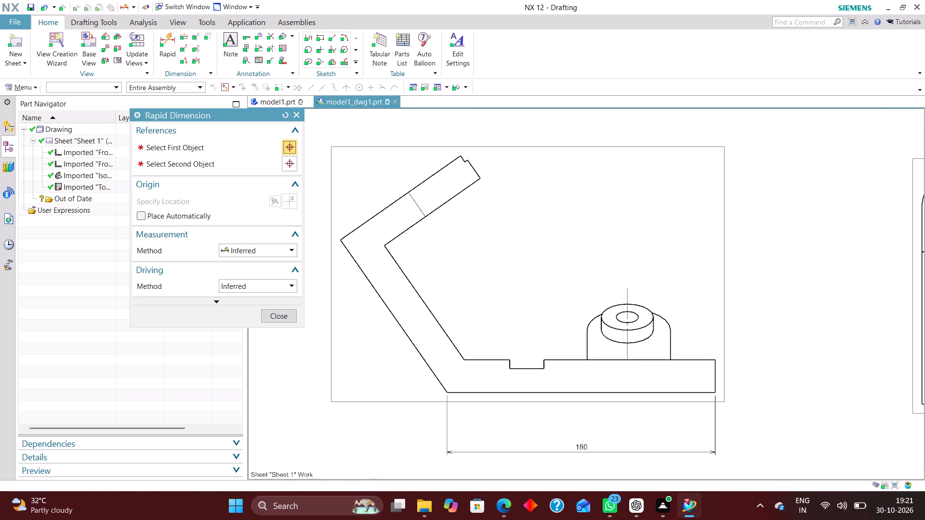
Dimension the horizontal distance from the notch's right side to the base's right end, placed above the base-length dimension.
scroll(721, 392, "down", 2)
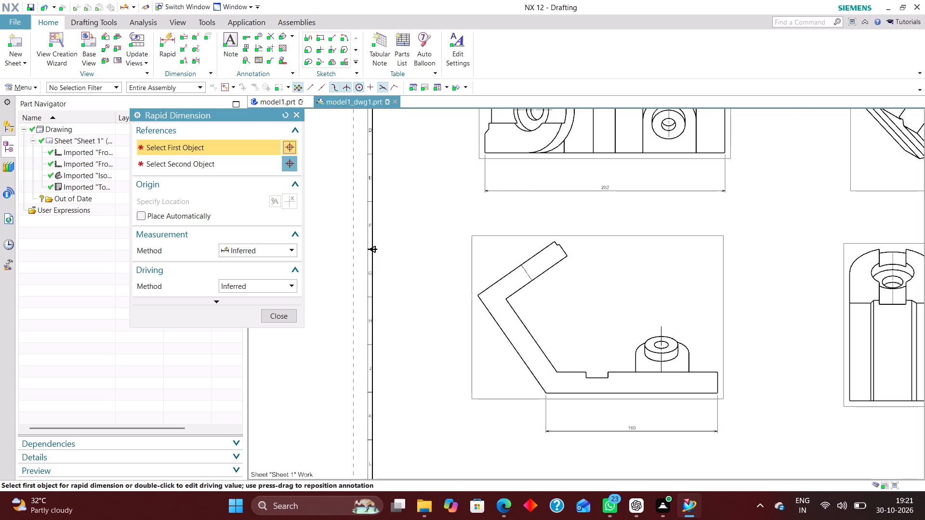
scroll(565, 407, "down", 3)
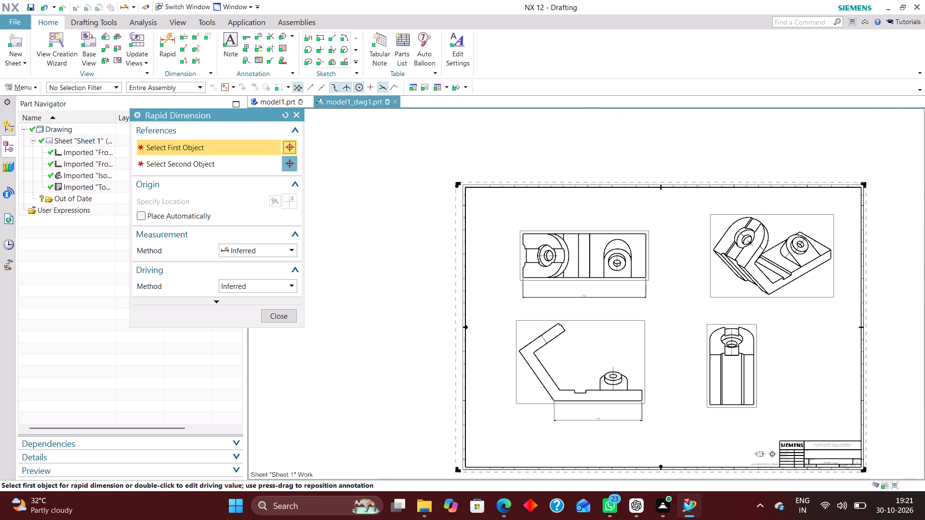
scroll(594, 421, "up", 4)
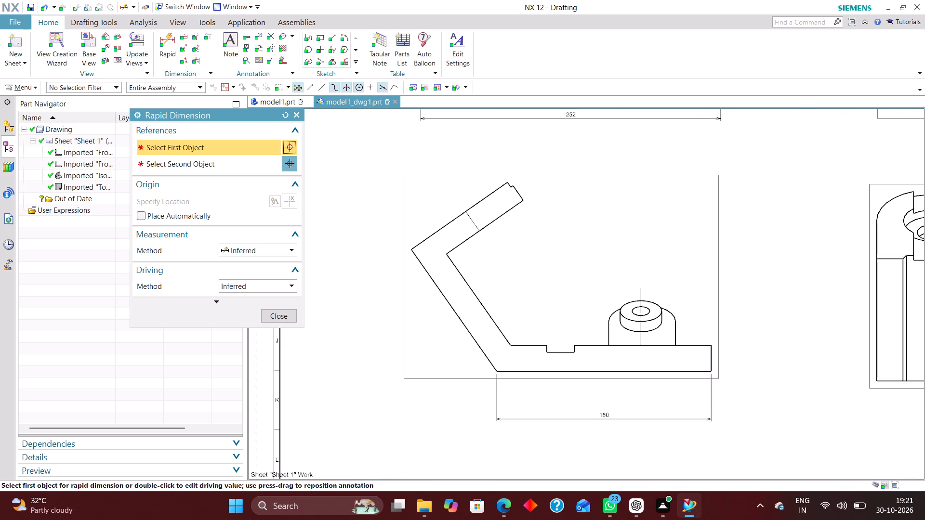
scroll(608, 399, "up", 4)
scroll(597, 371, "down", 3)
scroll(591, 374, "up", 3)
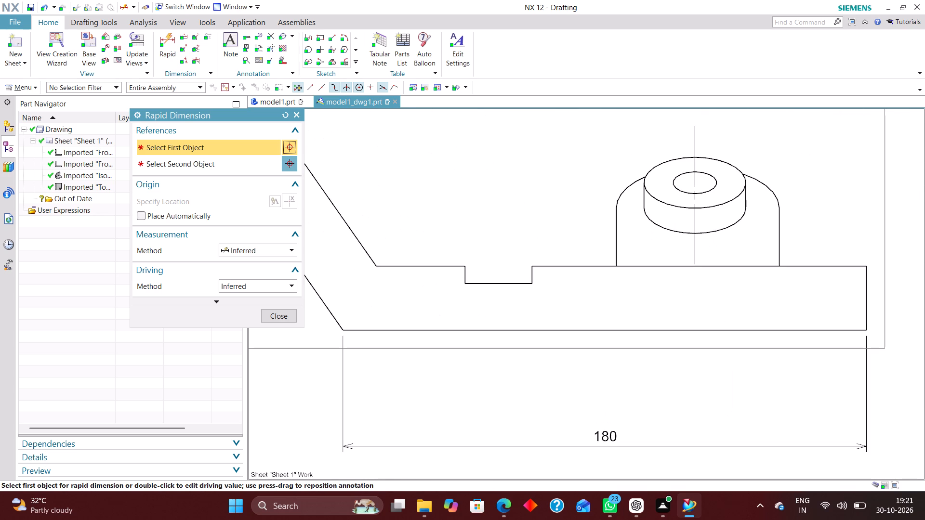
left_click(533, 282)
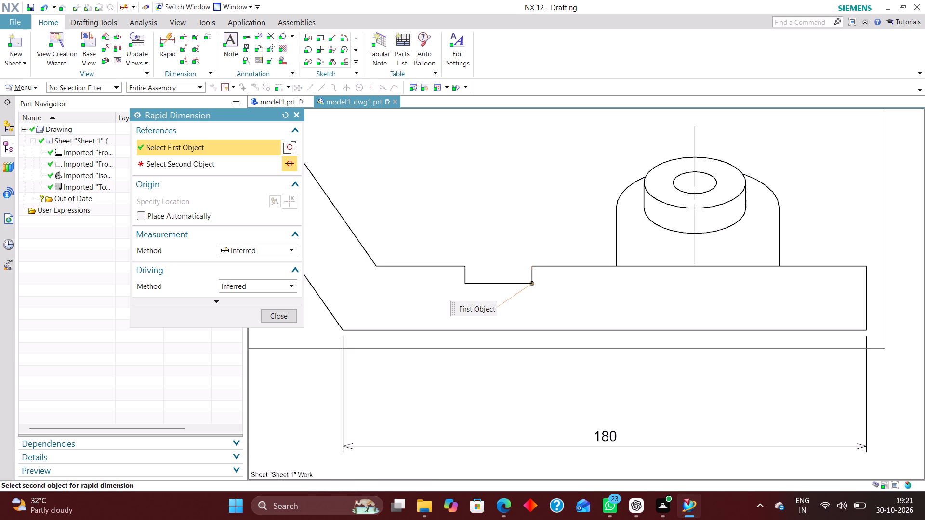
left_click(866, 331)
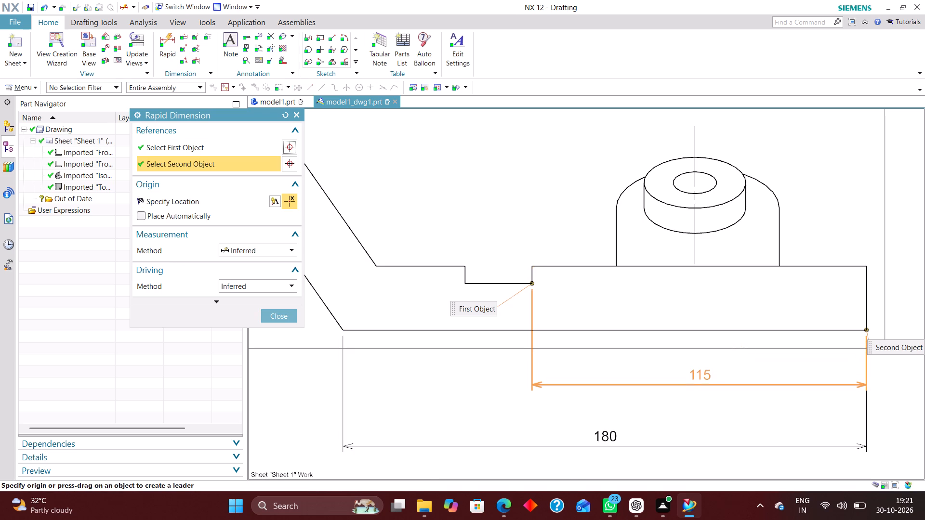
left_click(705, 375)
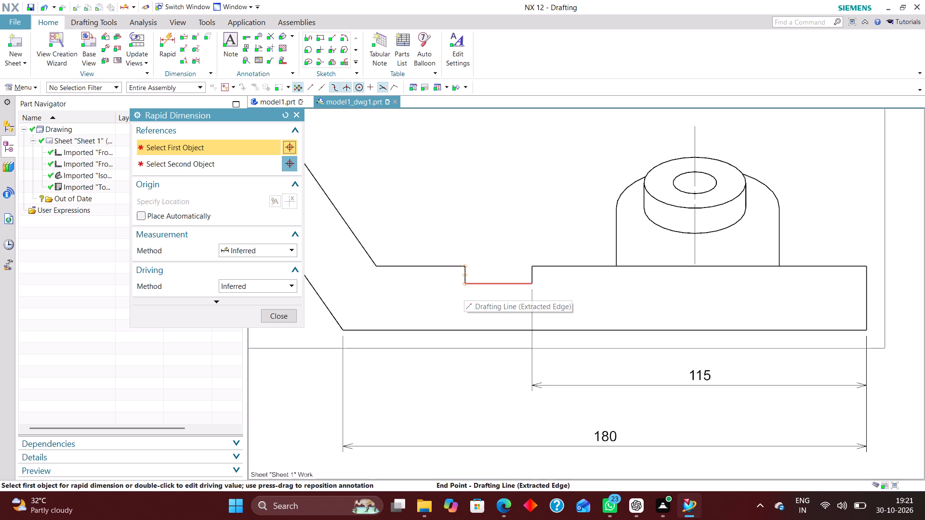
Dimension the notch's width in the side-profile view, placing it beside the notch-to-end dimension.
left_click(533, 284)
left_click(464, 284)
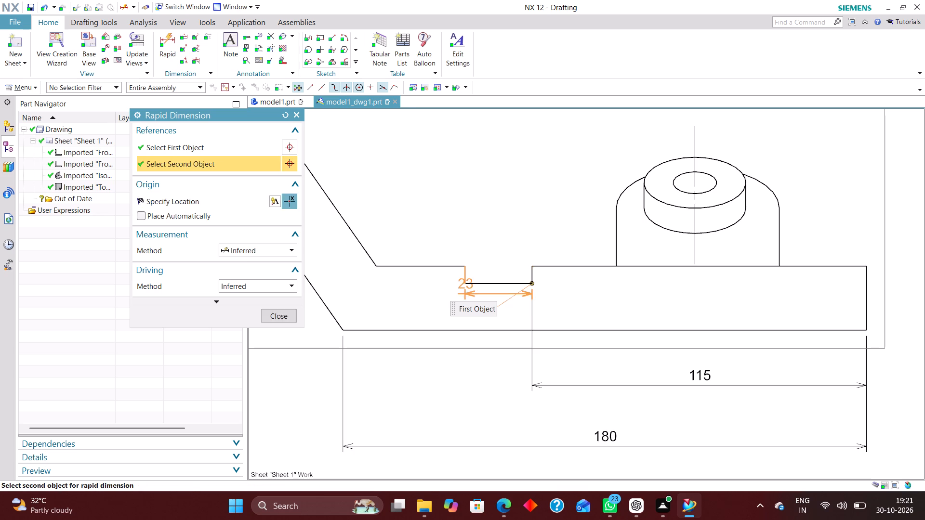
left_click(498, 372)
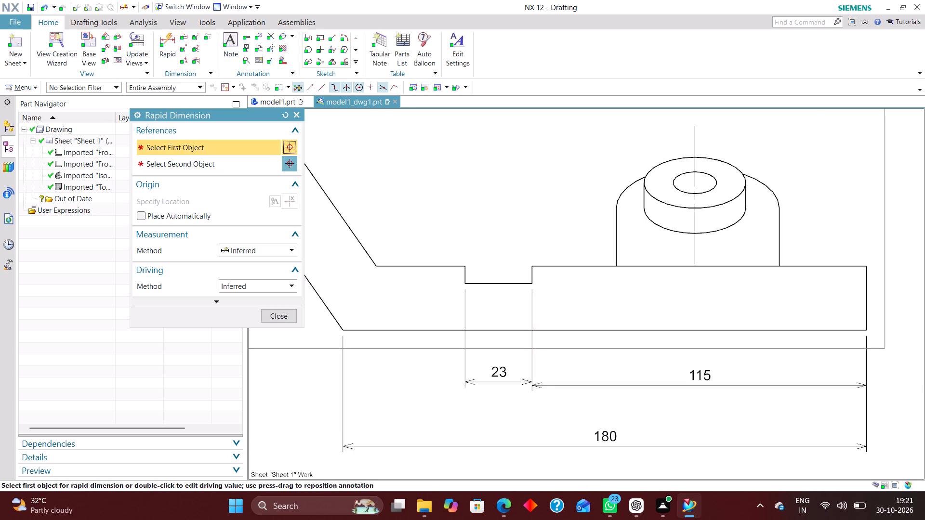
Dimension the base's thickness at its right end in the side-profile view, placed outside the view to the right.
scroll(571, 396, "down", 3)
scroll(541, 381, "up", 3)
scroll(609, 333, "down", 4)
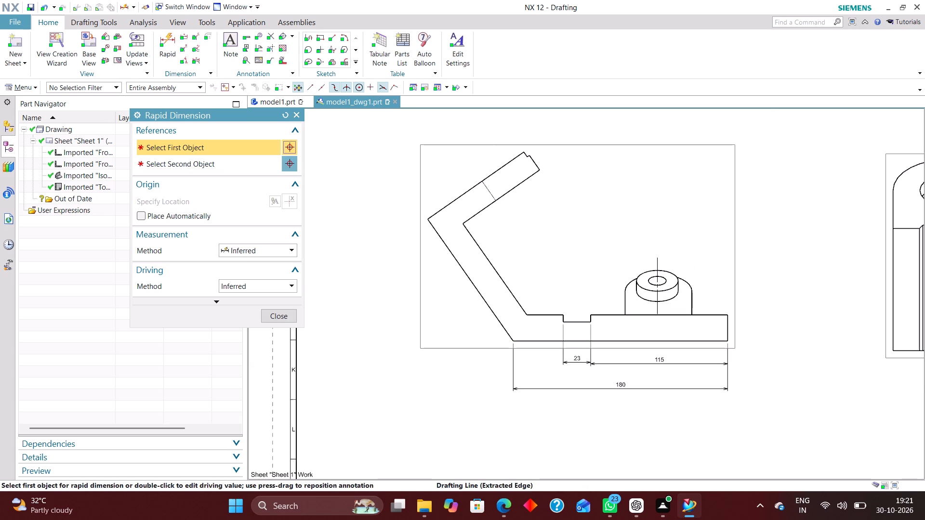
scroll(572, 318, "up", 1)
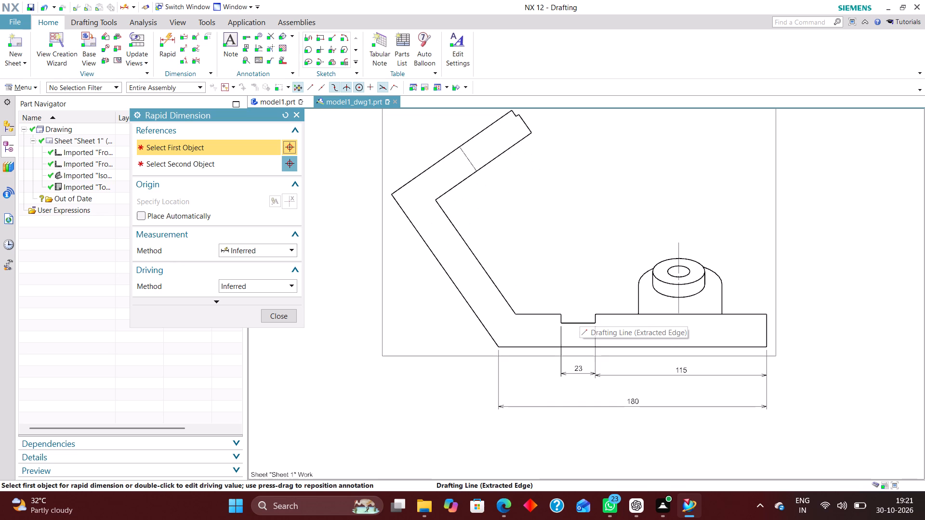
scroll(557, 338, "down", 2)
scroll(693, 327, "up", 2)
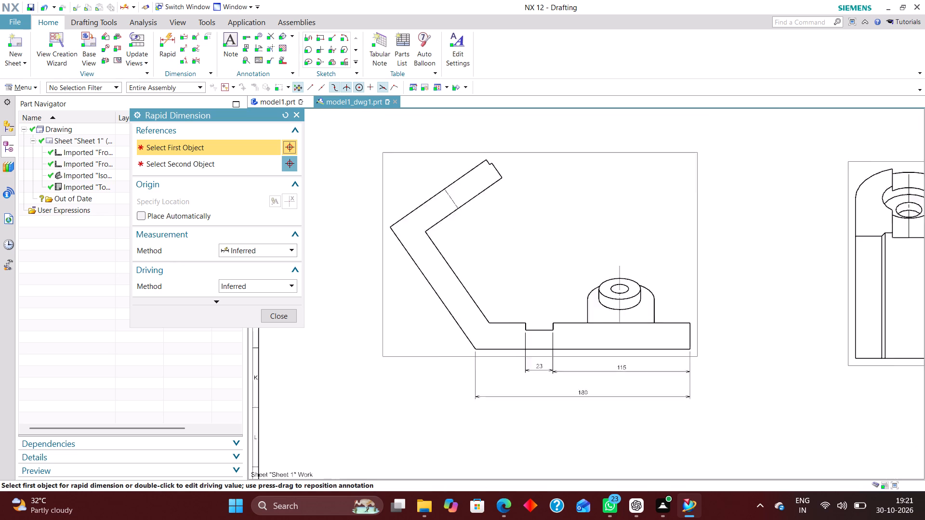
scroll(693, 327, "up", 2)
left_click(687, 320)
left_click(687, 360)
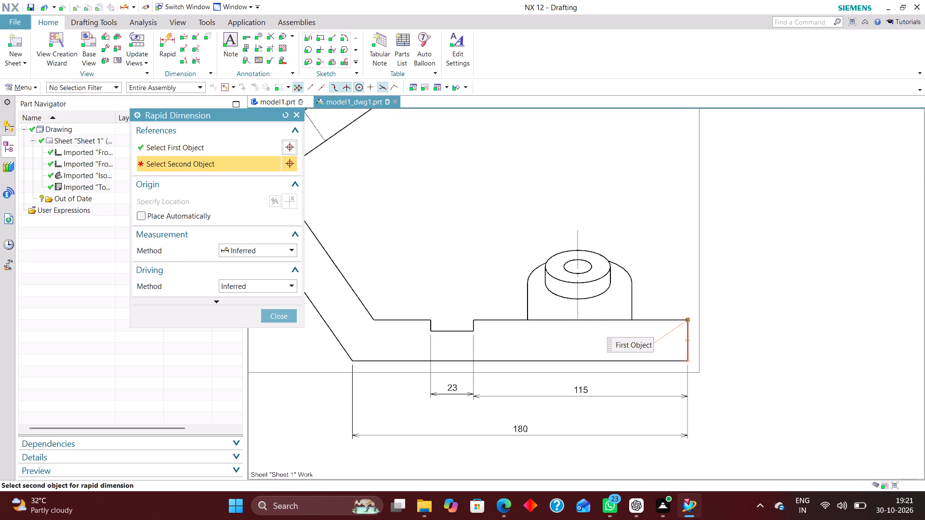
left_click(772, 344)
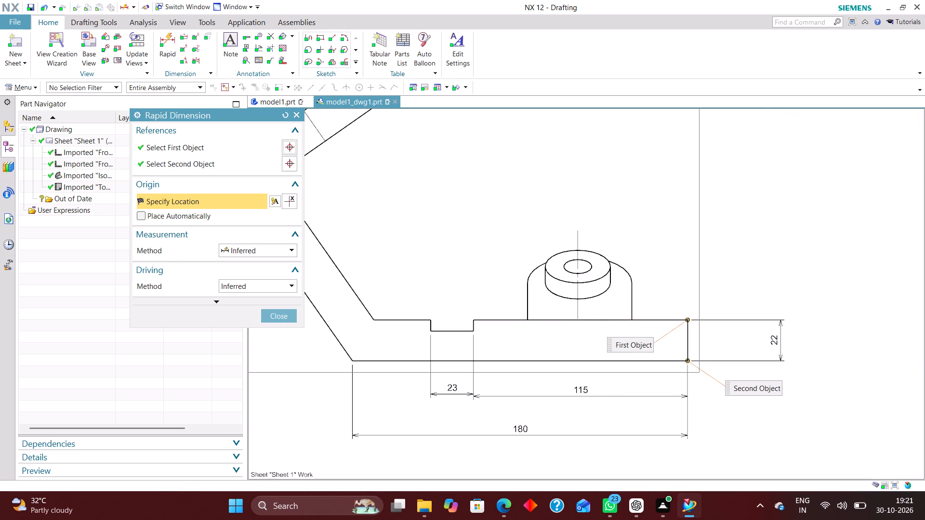
Dimension the notch's depth along its left side in the side-profile view, placing the text above the base.
scroll(780, 403, "down", 4)
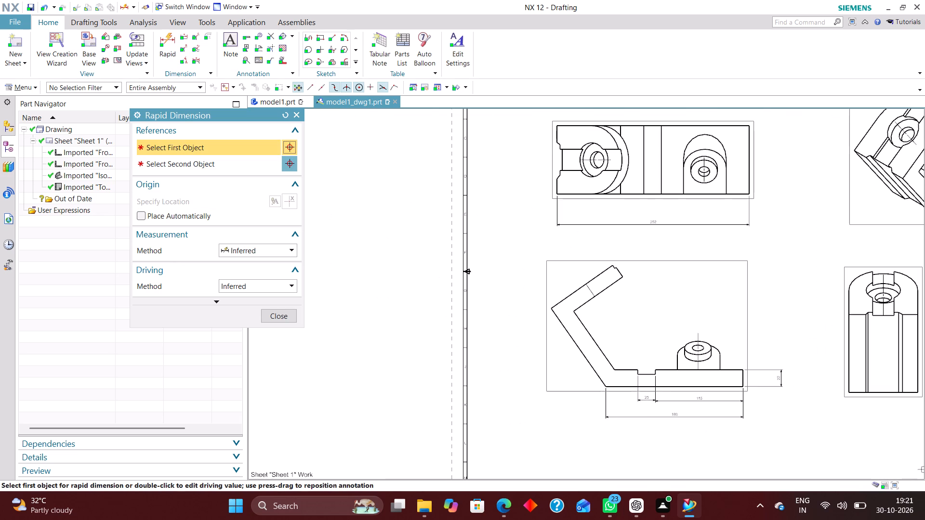
scroll(626, 271, "up", 5)
scroll(661, 233, "down", 3)
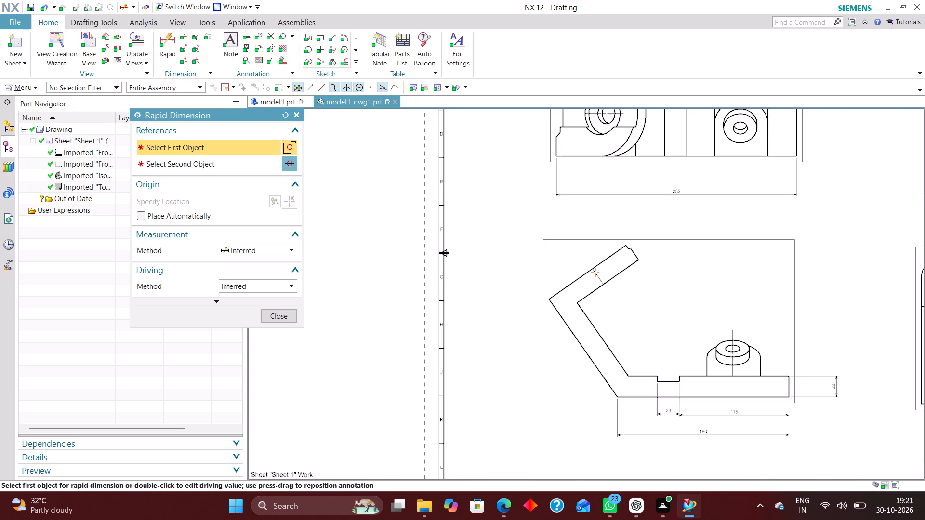
scroll(652, 397, "up", 5)
scroll(672, 359, "down", 4)
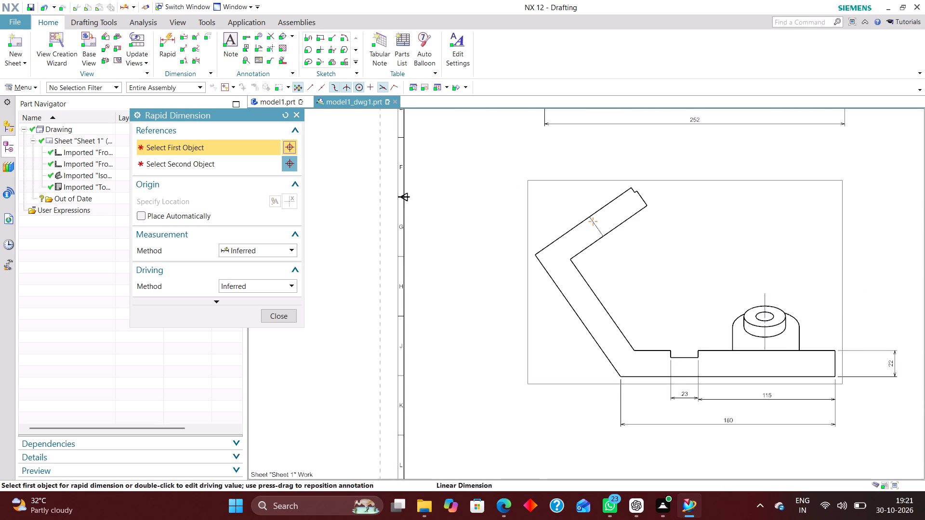
scroll(683, 359, "up", 9)
left_click(659, 335)
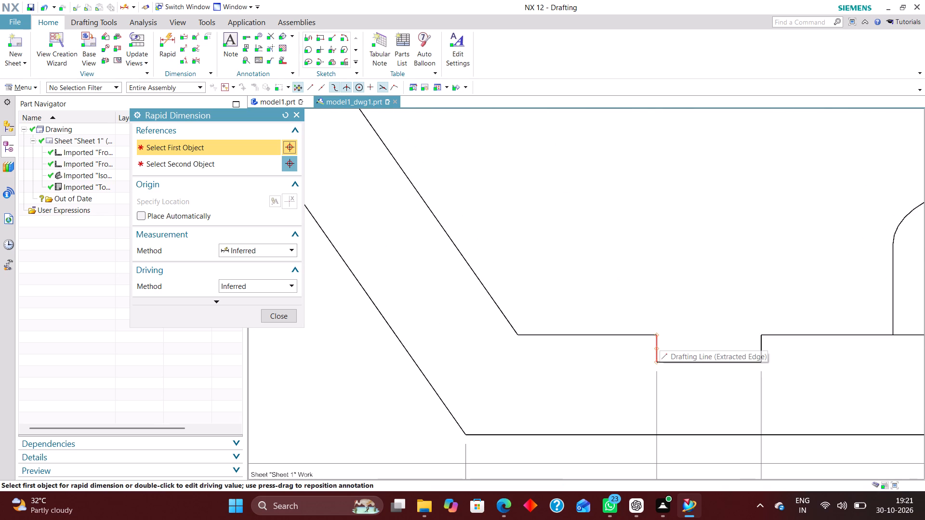
left_click(657, 363)
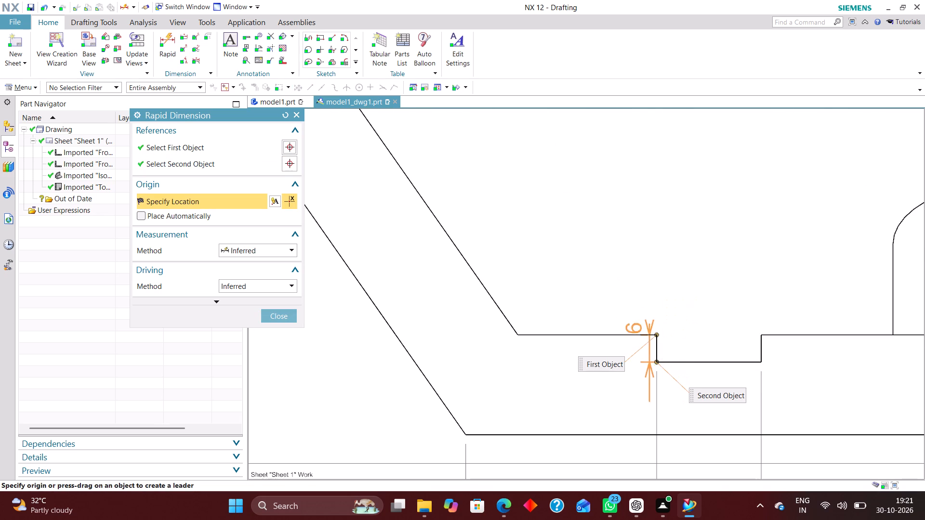
left_click(582, 233)
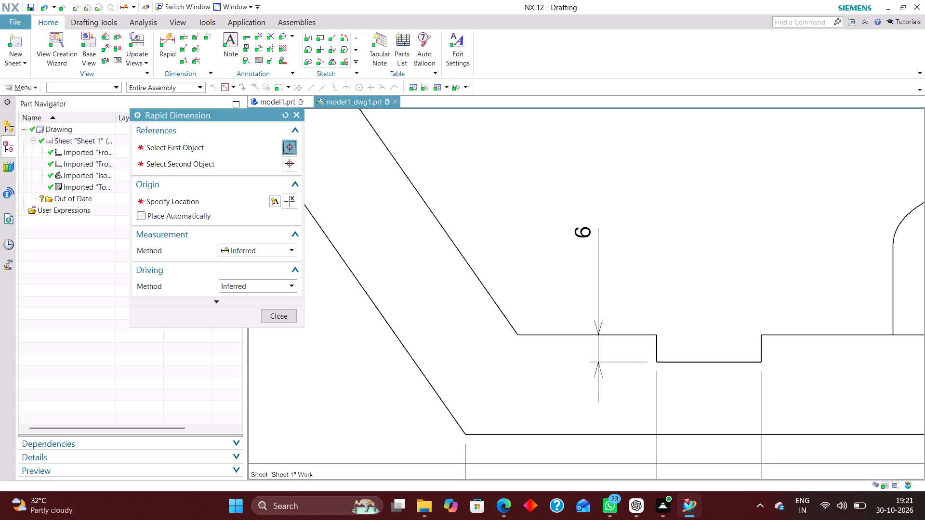
Dimension the thickness of the inclined leg rising from the base in the side-profile view, placing the text inside the bend, and finish dimensioning.
scroll(688, 331, "down", 6)
scroll(596, 249, "up", 5)
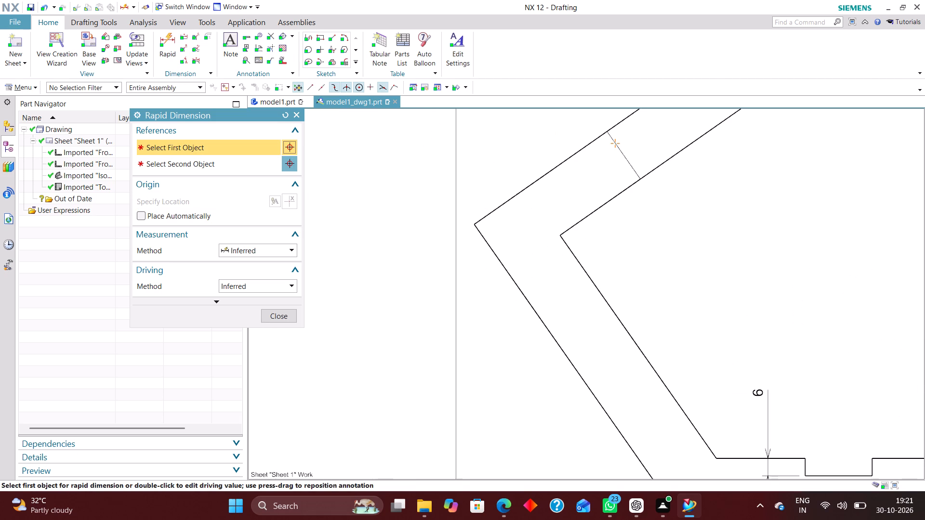
left_click(621, 318)
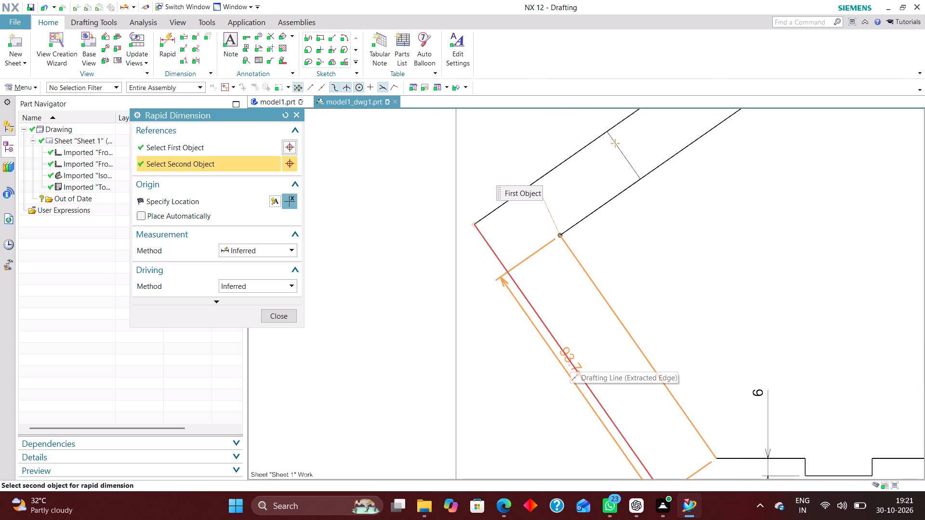
left_click(570, 359)
left_click(661, 294)
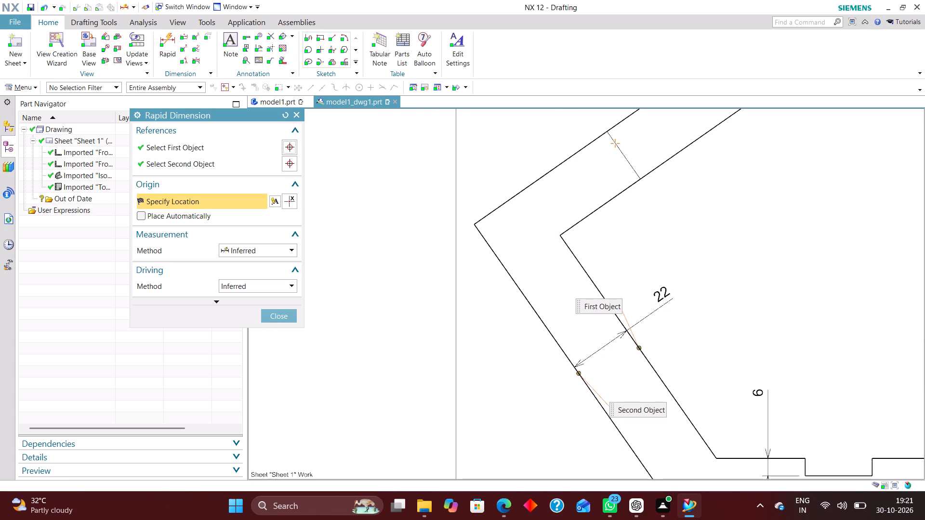
scroll(541, 334, "down", 5)
scroll(593, 287, "up", 4)
scroll(586, 268, "down", 4)
scroll(590, 379, "up", 5)
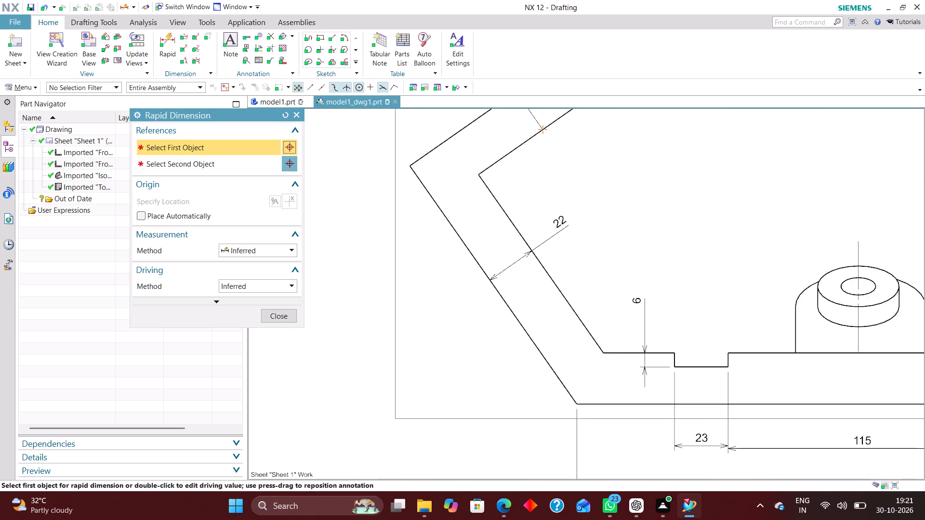
scroll(585, 326, "down", 3)
scroll(583, 338, "up", 3)
right_click_drag(739, 180, 615, 258)
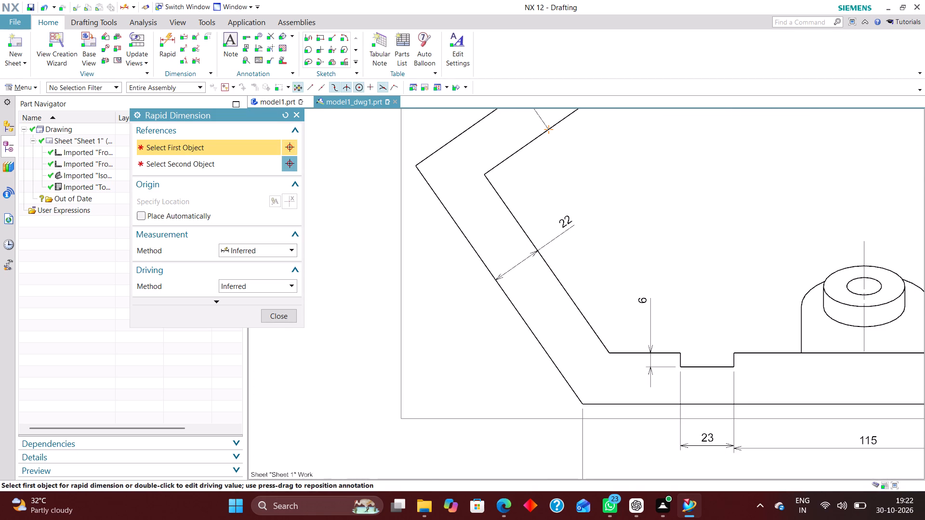
left_click(289, 315)
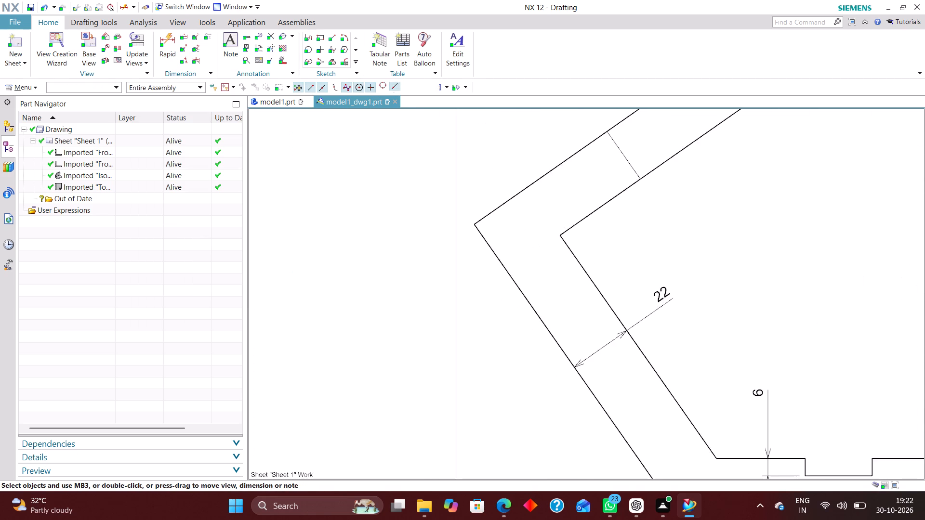
Examine the side-profile view's dimensions and the overall sheet layout, checking the bent arm and base up close.
scroll(426, 342, "down", 3)
right_click_drag(717, 224, 593, 313)
scroll(470, 378, "up", 2)
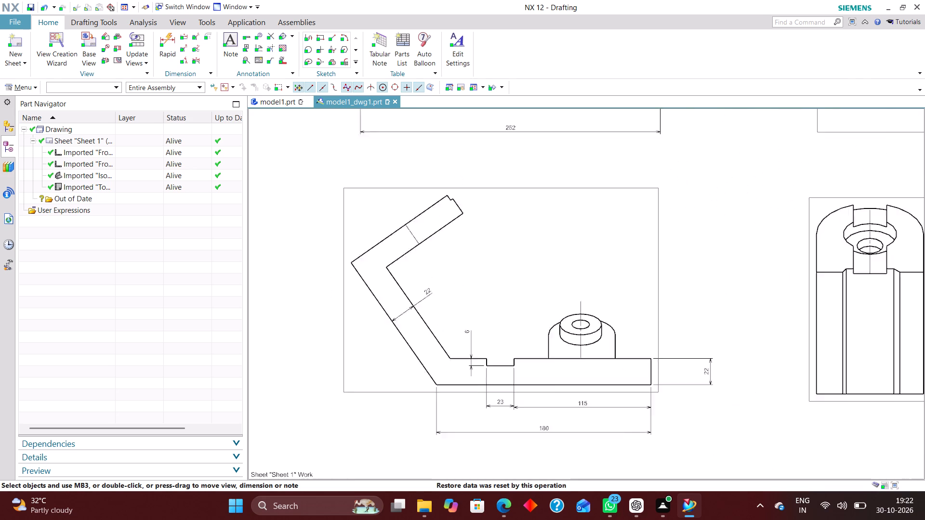
scroll(470, 398, "up", 2)
scroll(623, 362, "down", 2)
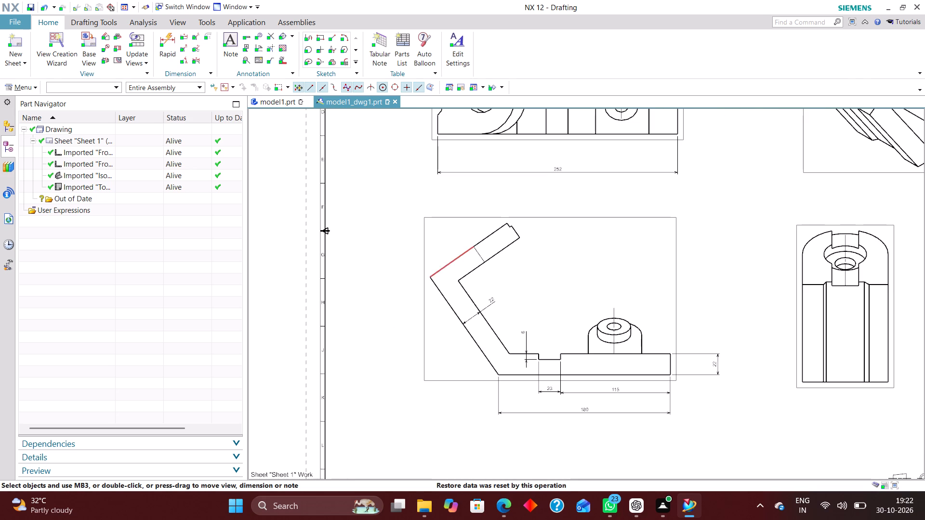
scroll(452, 267, "up", 4)
scroll(531, 276, "down", 2)
scroll(573, 215, "up", 3)
scroll(567, 211, "down", 2)
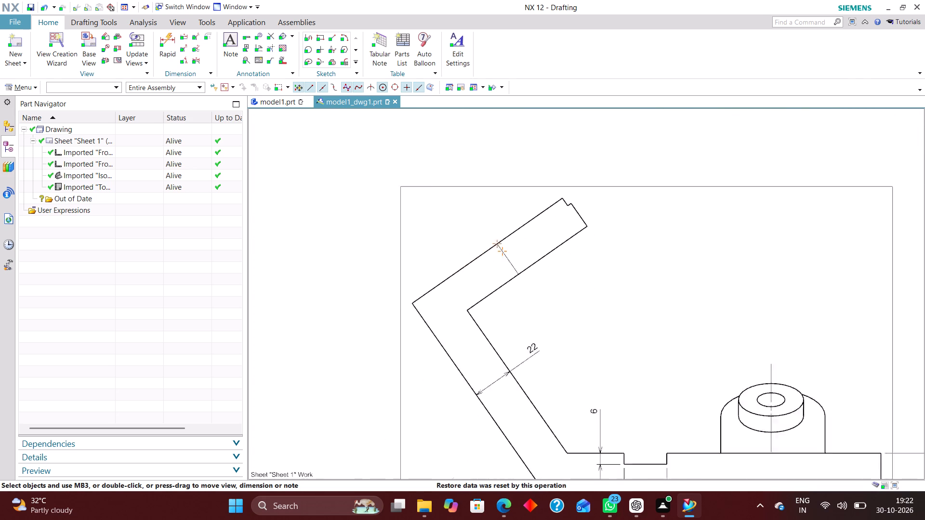
scroll(567, 214, "down", 2)
right_click_drag(676, 220, 570, 296)
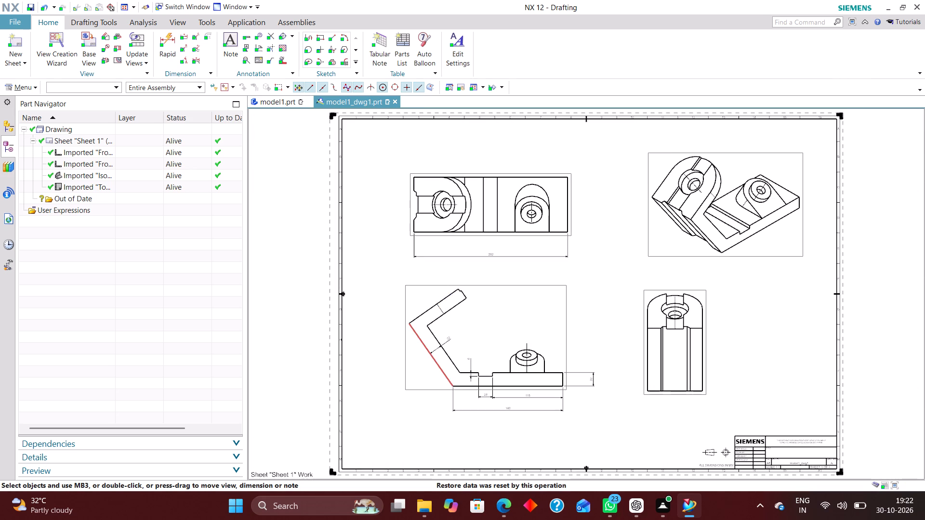
scroll(412, 360, "up", 5)
scroll(560, 323, "down", 2)
scroll(570, 400, "up", 2)
scroll(629, 265, "down", 1)
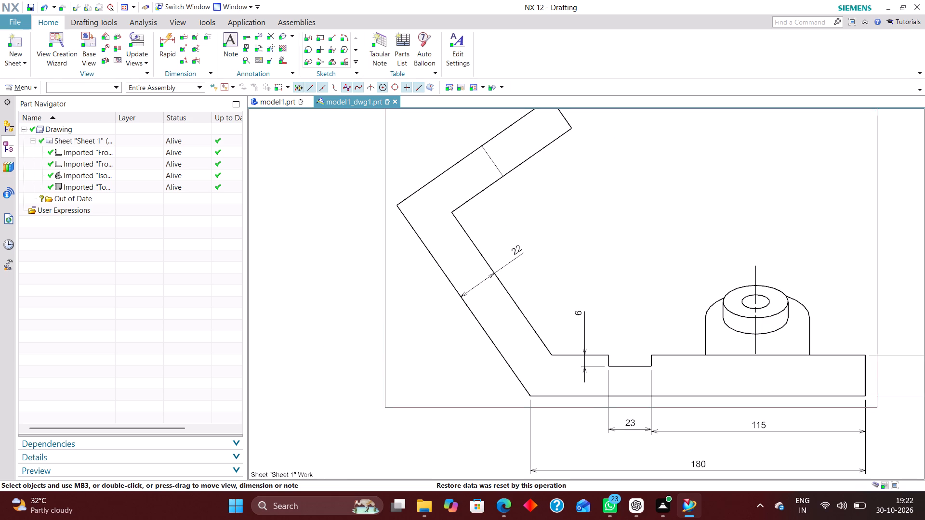
scroll(628, 272, "down", 1)
scroll(631, 367, "up", 5)
scroll(631, 344, "down", 3)
scroll(617, 416, "down", 1)
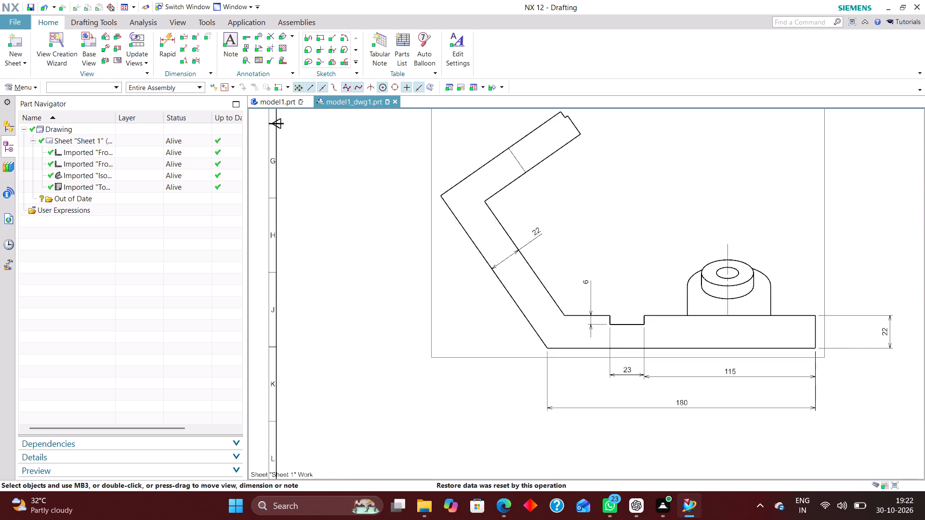
scroll(617, 418, "up", 3)
scroll(603, 339, "down", 3)
scroll(550, 312, "down", 1)
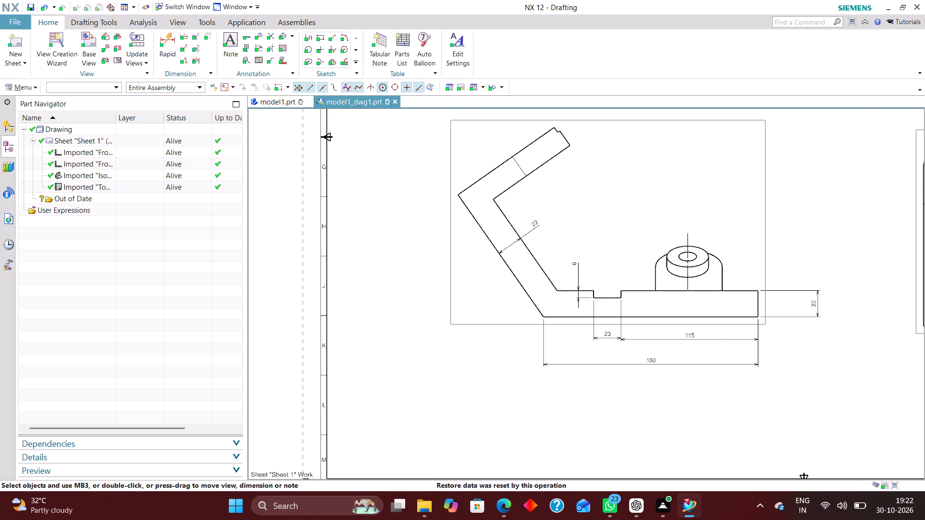
scroll(494, 162, "up", 4)
scroll(547, 307, "down", 2)
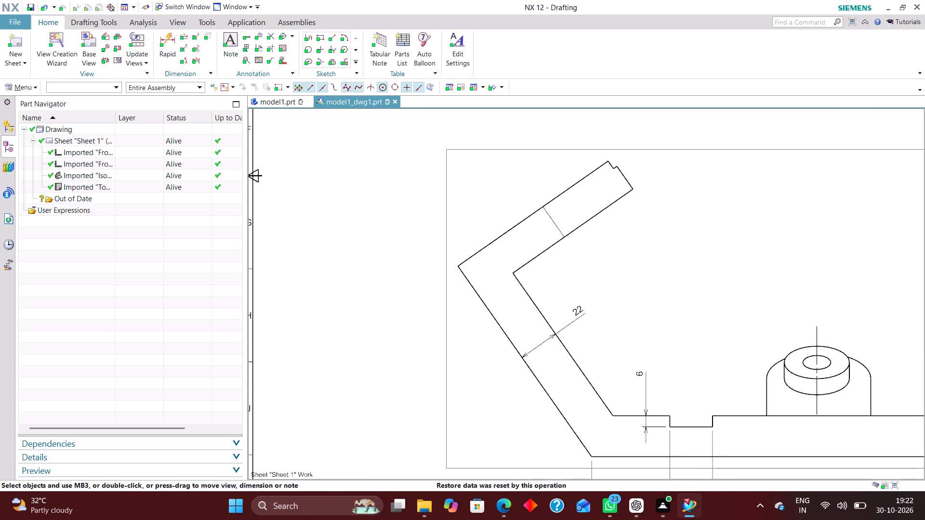
scroll(523, 226, "down", 2)
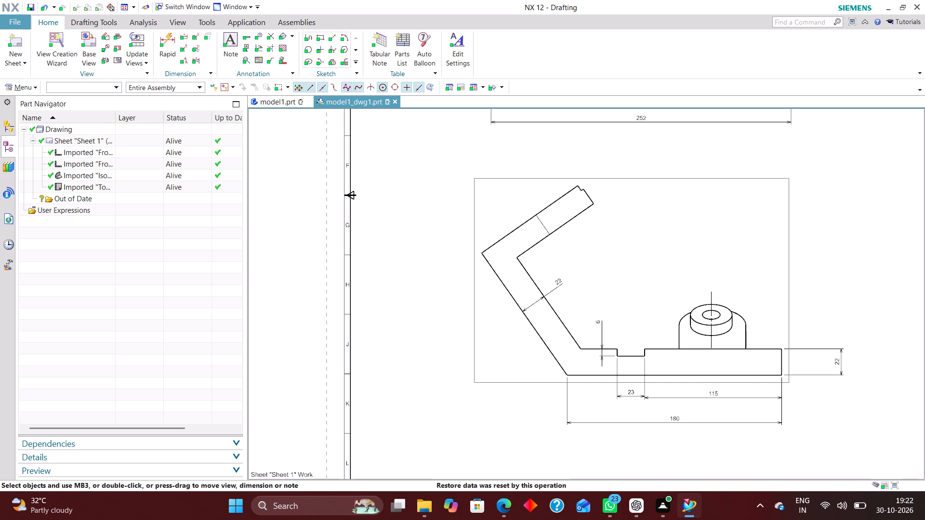
scroll(555, 244, "down", 2)
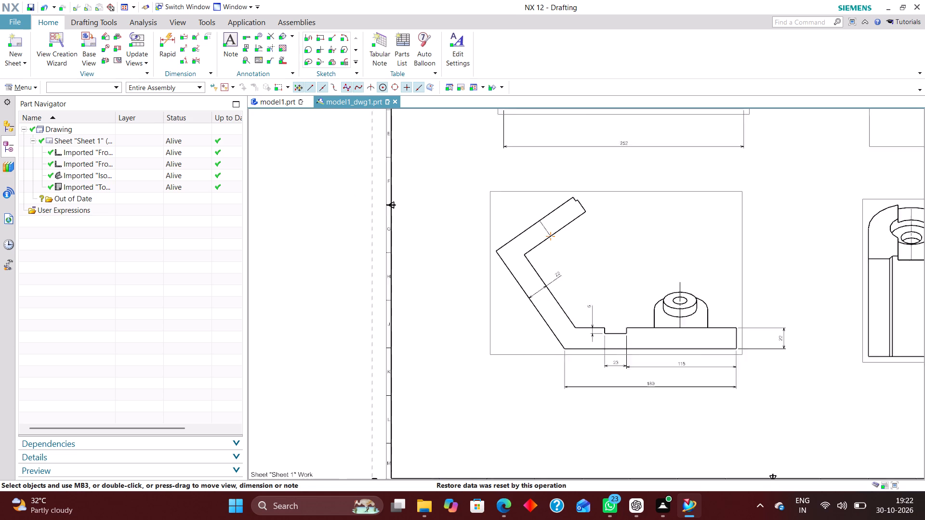
scroll(558, 255, "down", 2)
scroll(559, 278, "up", 3)
right_click_drag(694, 161, 644, 241)
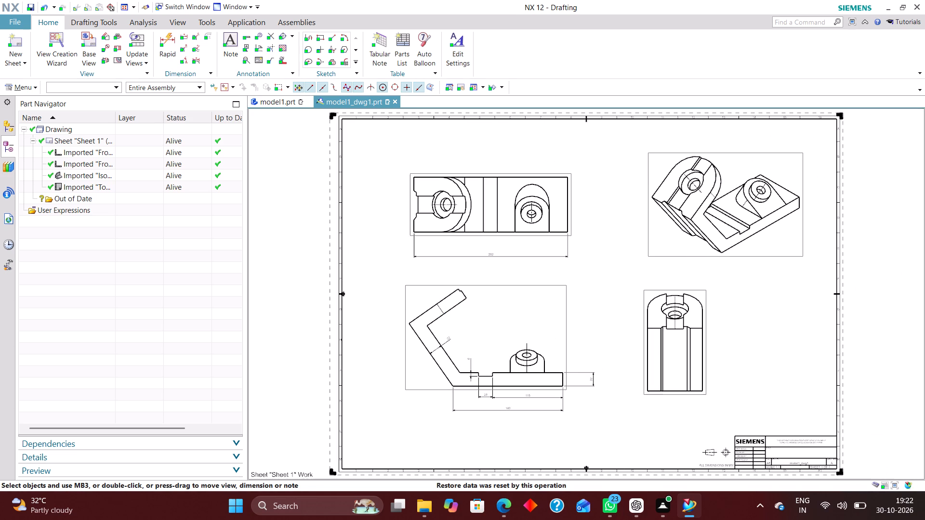
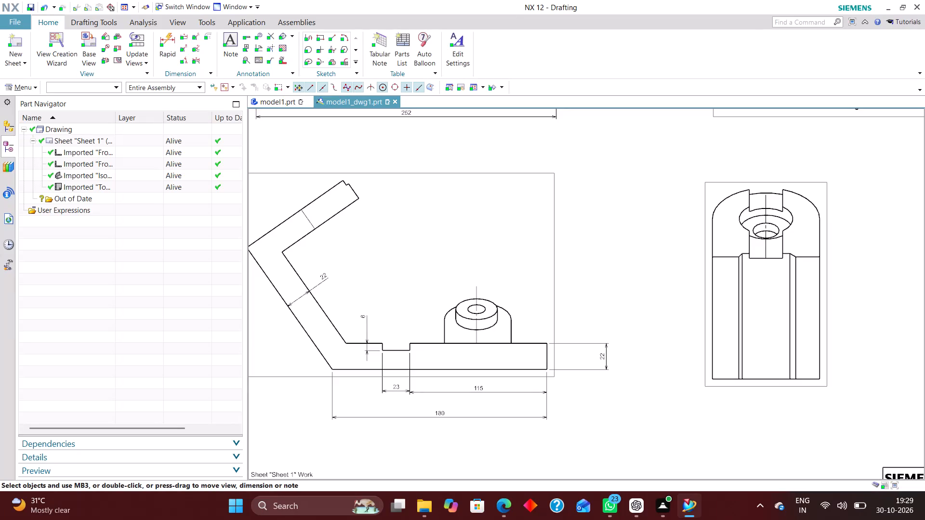
Delete the 252 overall-length dimension below the top view.
scroll(654, 321, "down", 1)
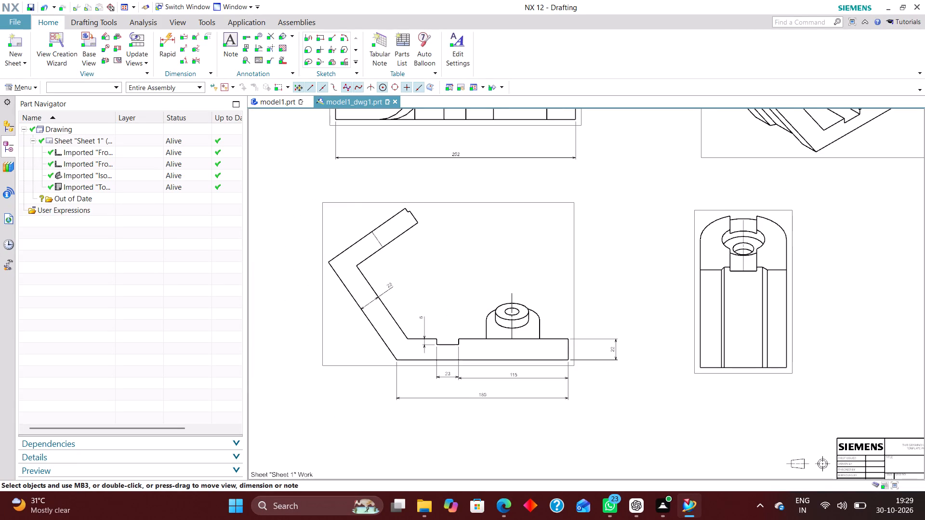
scroll(580, 359, "down", 3)
scroll(598, 298, "up", 3)
right_click_drag(609, 220, 582, 310)
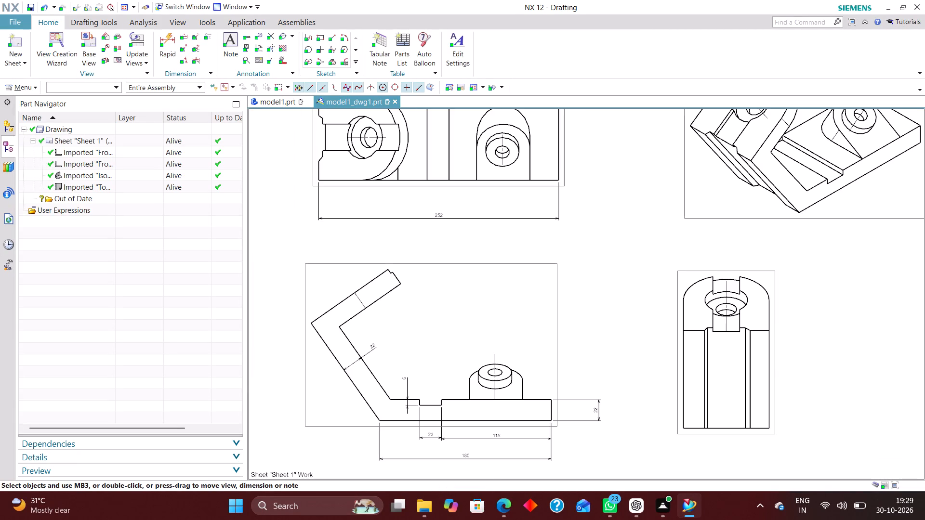
scroll(481, 296, "down", 1)
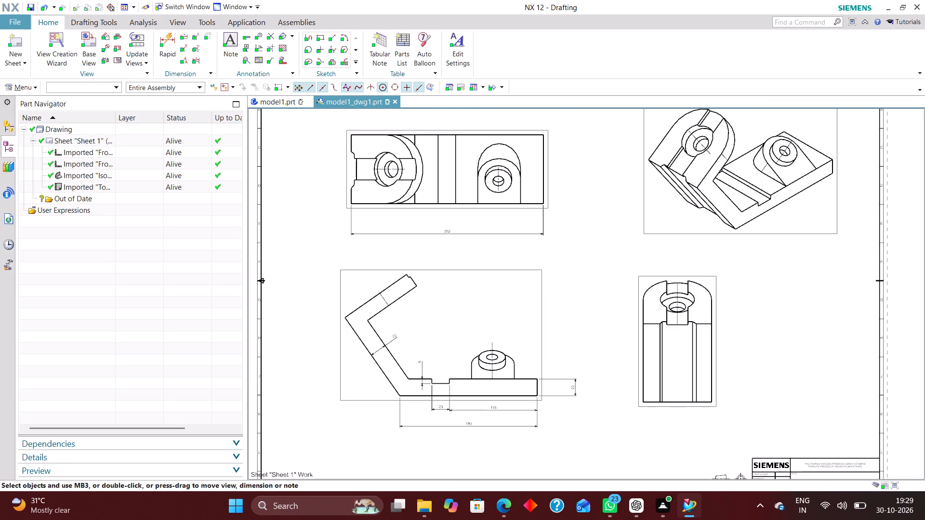
scroll(532, 203, "up", 2)
scroll(436, 268, "down", 2)
right_click_drag(413, 254, 294, 257)
scroll(456, 260, "down", 2)
scroll(459, 372, "up", 3)
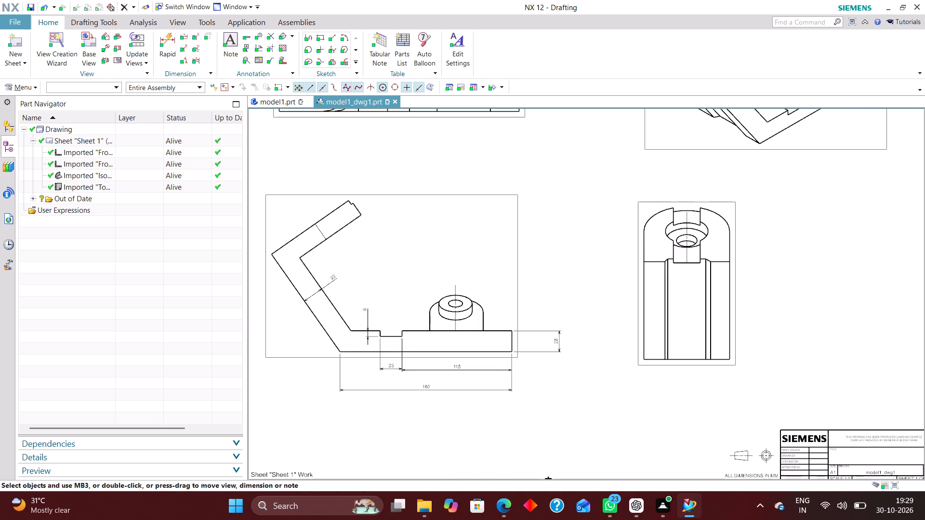
Dimension the horizontal distance from the base's right end to the rounded lug's right edge in the side-profile view, placed below the base.
left_click(165, 40)
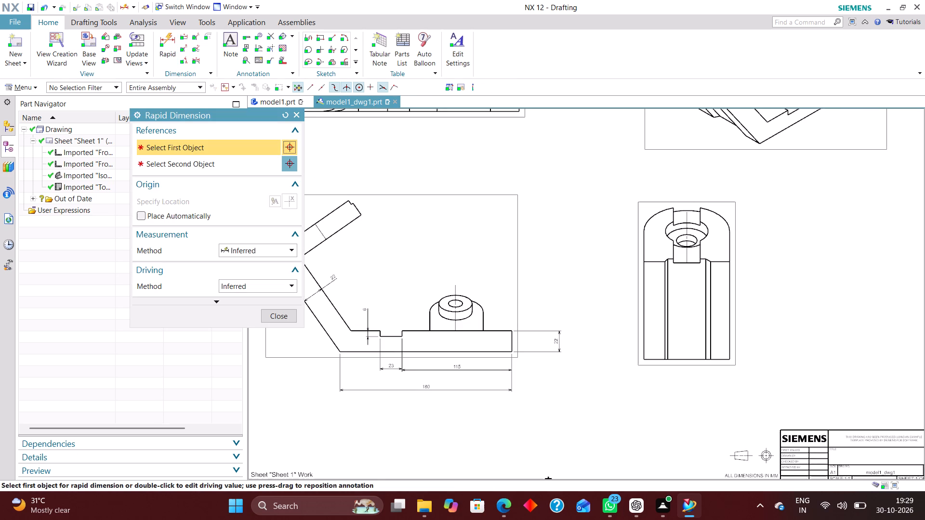
scroll(486, 352, "up", 3)
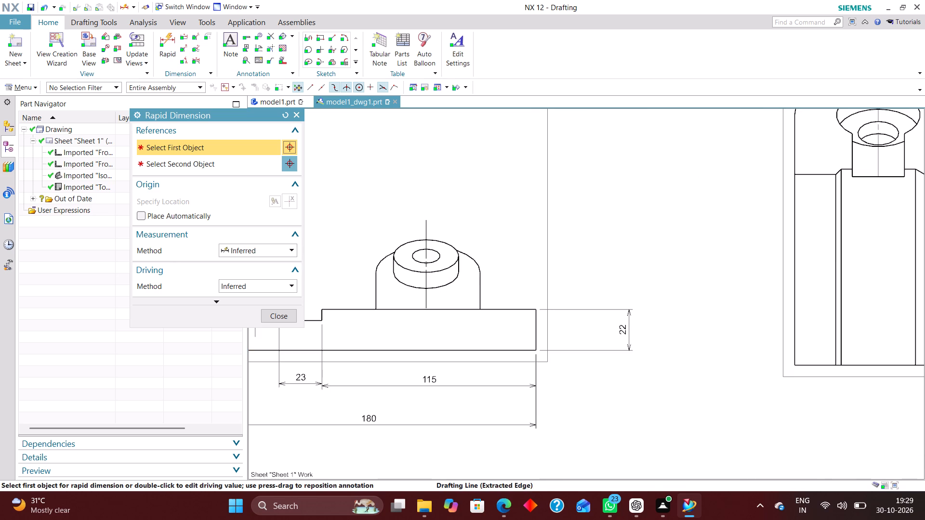
scroll(525, 312, "down", 1)
left_click(534, 310)
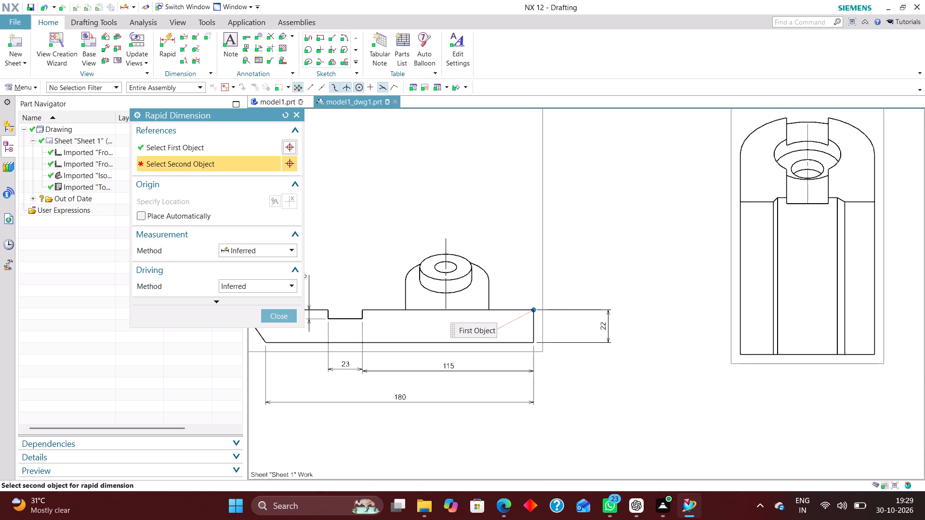
left_click(490, 312)
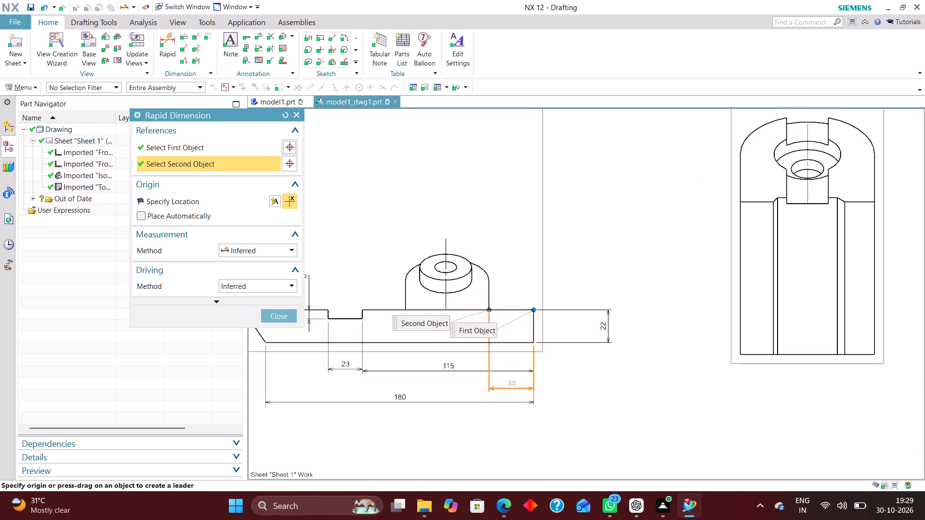
left_click(508, 384)
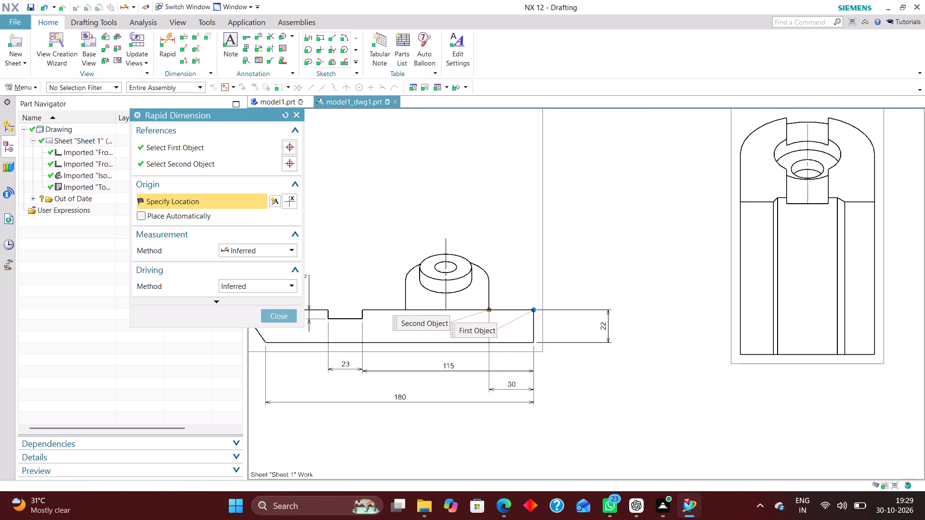
left_click(282, 317)
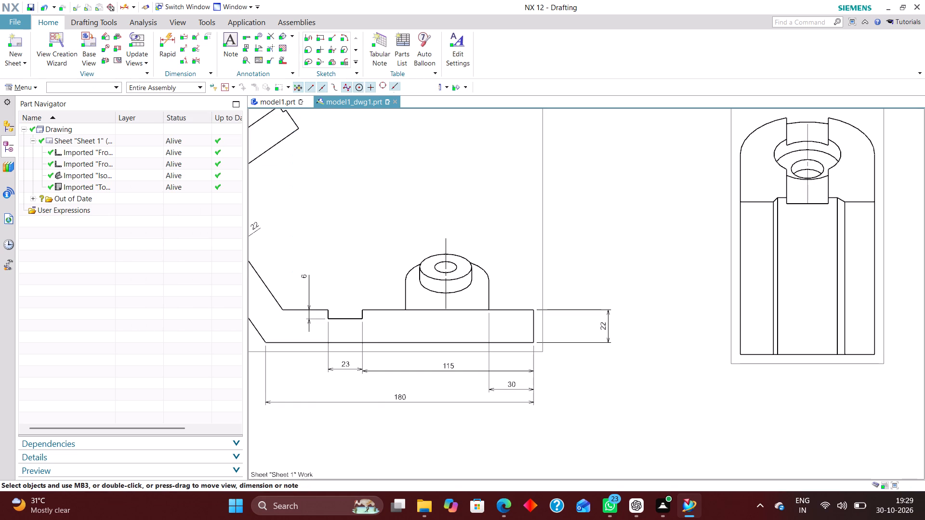
Replace the 115 dimension below the base with a horizontal dimension from the notch's right edge to the rounded lug's right edge.
right_click_drag(466, 370, 442, 367)
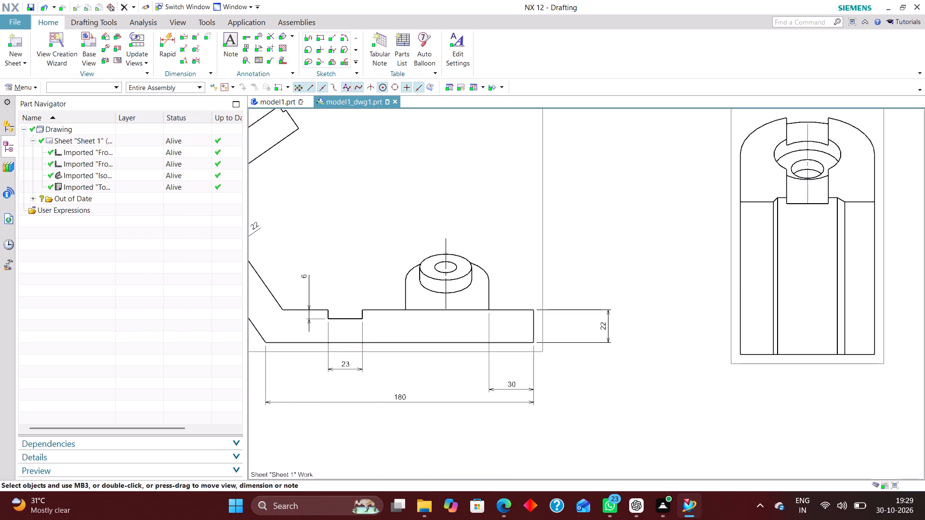
left_click(167, 38)
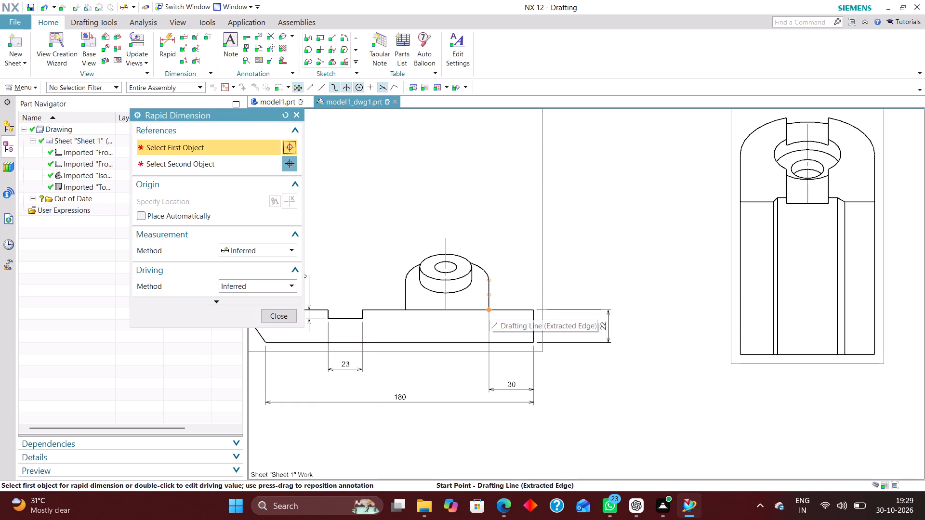
left_click(489, 310)
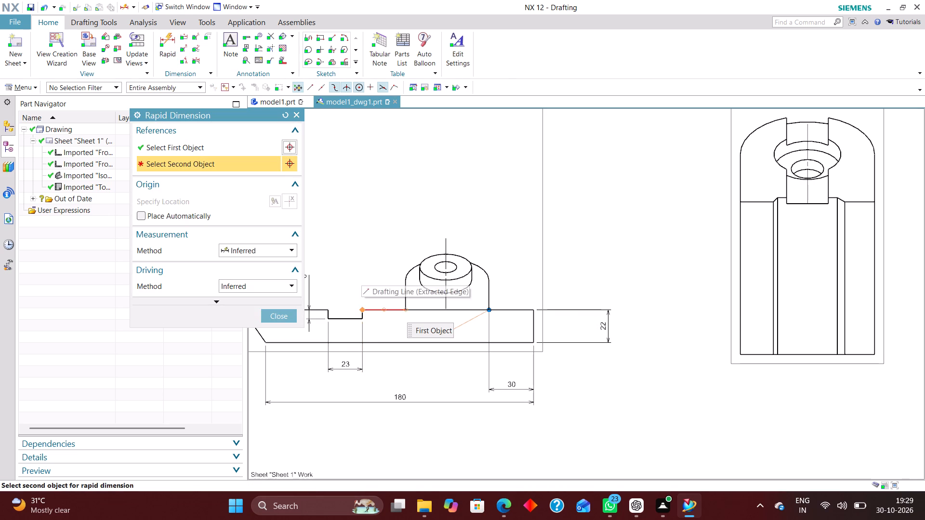
left_click(361, 310)
left_click(416, 365)
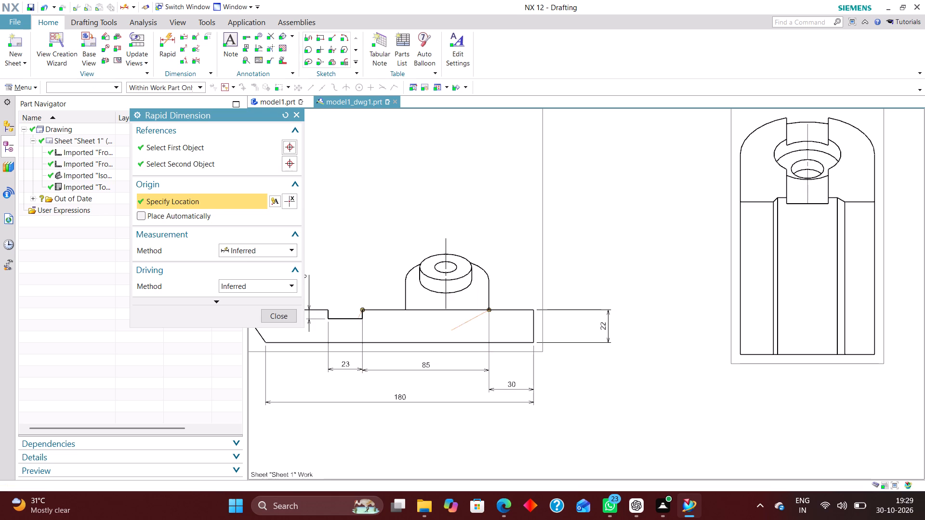
left_click(289, 317)
Dimension the small step's depth at the upper arm's tip in the side-profile view, placing the text outside beyond the tip.
scroll(511, 408, "down", 1)
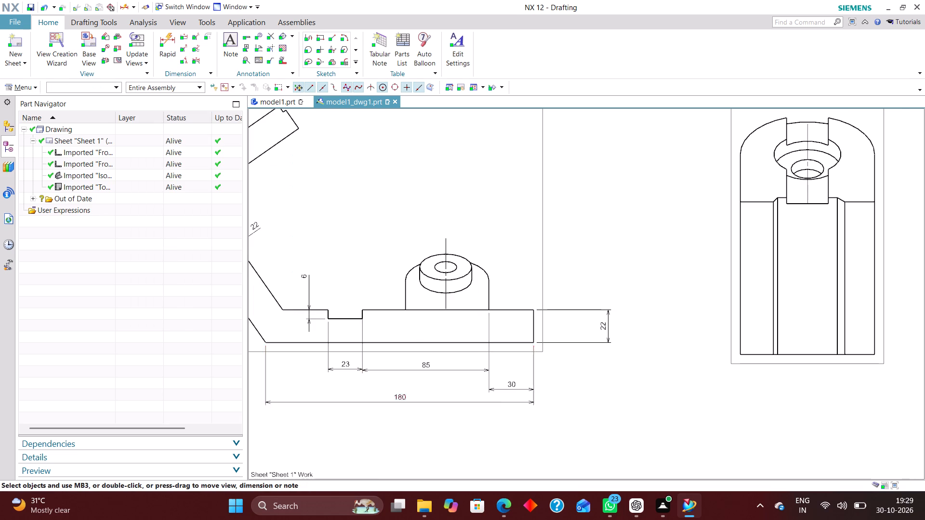
scroll(511, 408, "down", 2)
scroll(470, 305, "up", 2)
right_click_drag(471, 249, 409, 308)
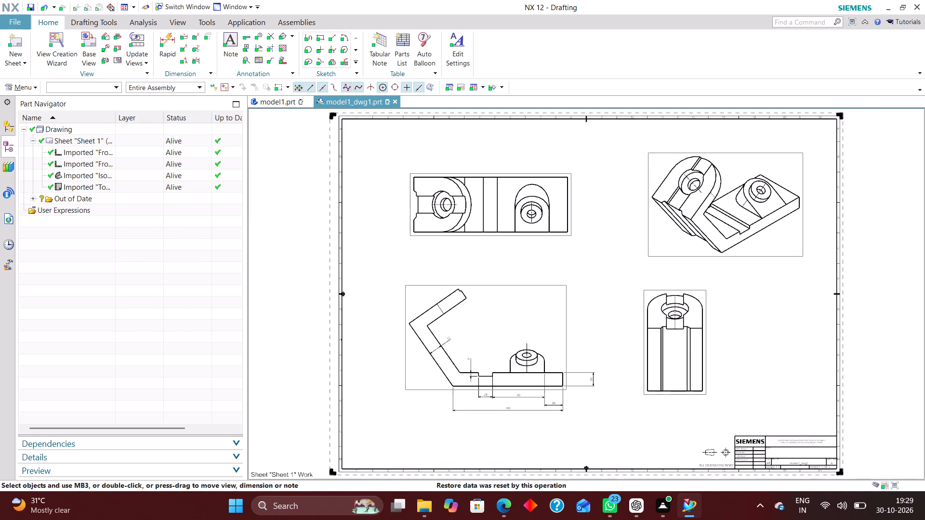
scroll(503, 368, "up", 4)
scroll(363, 334, "down", 2)
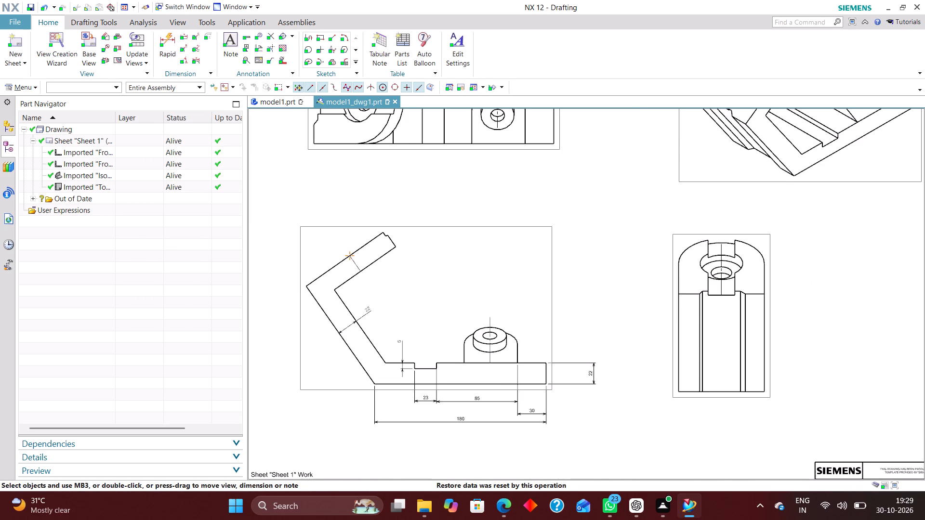
scroll(406, 230, "up", 3)
scroll(364, 217, "down", 2)
scroll(404, 315, "down", 1)
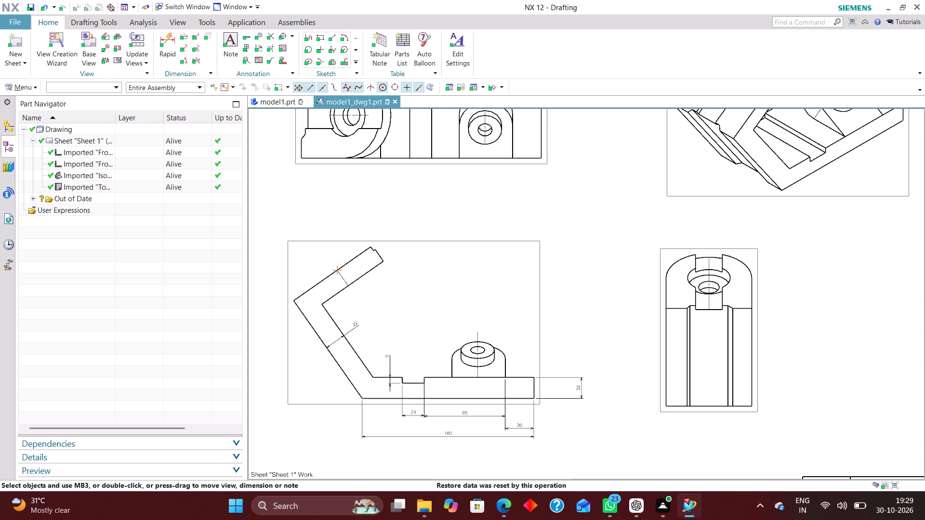
scroll(372, 242, "up", 5)
left_click(168, 45)
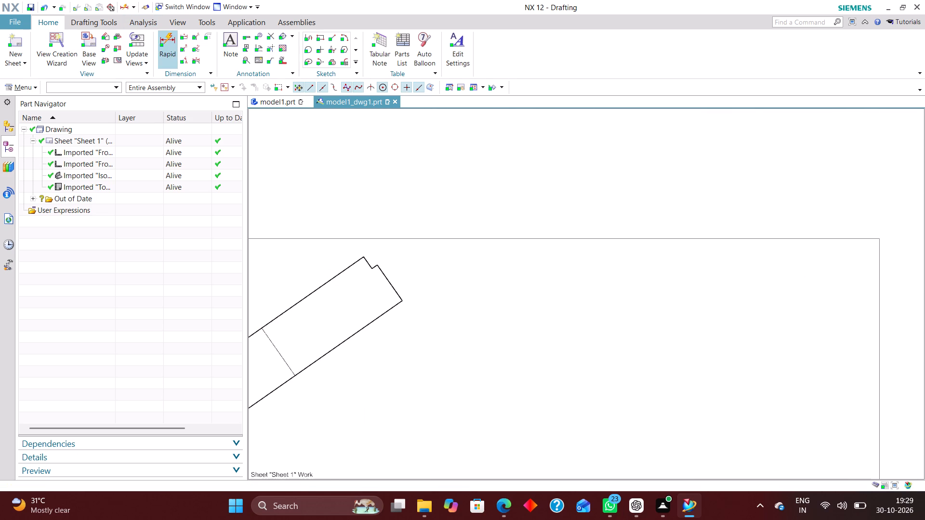
scroll(354, 258, "up", 4)
left_click(370, 252)
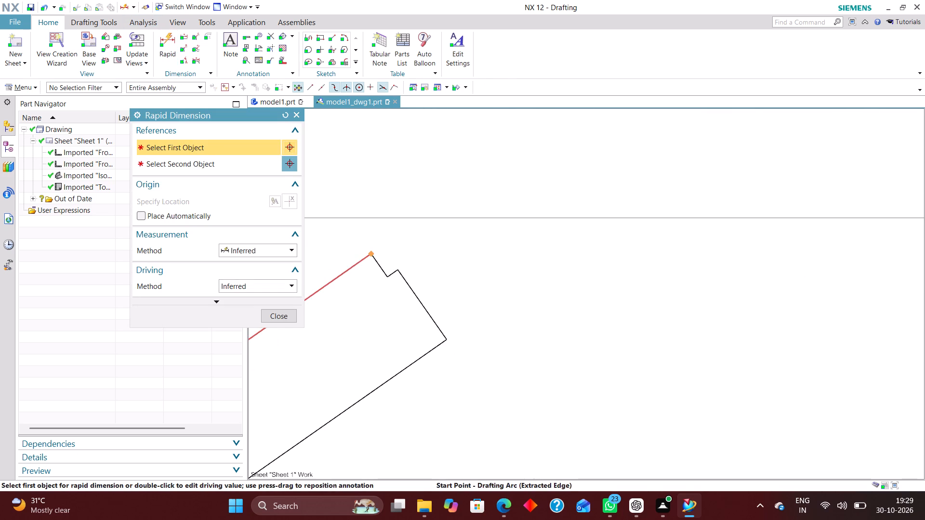
left_click(385, 277)
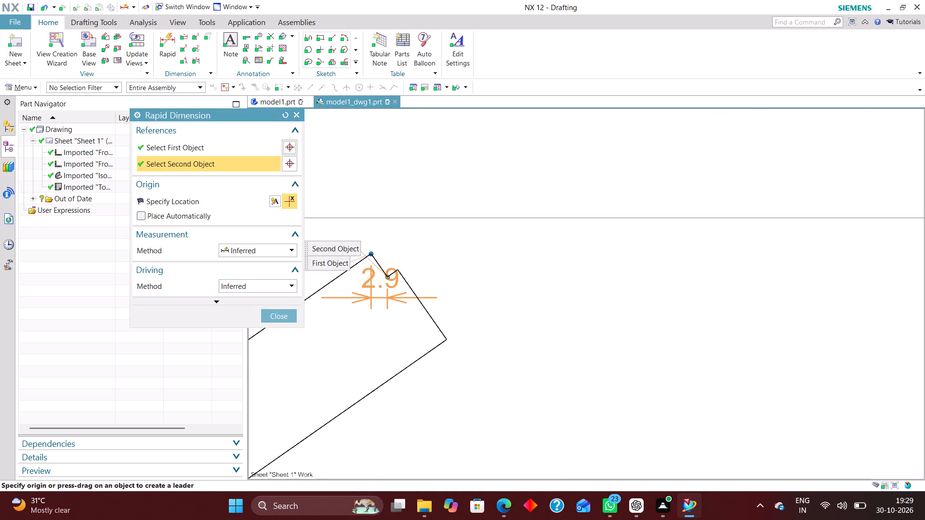
left_click(498, 179)
Add an Angular dimension between the base's bottom edge and the inclined leg's outer edge, placed left of the leg, and finish dimensioning.
scroll(477, 251, "down", 4)
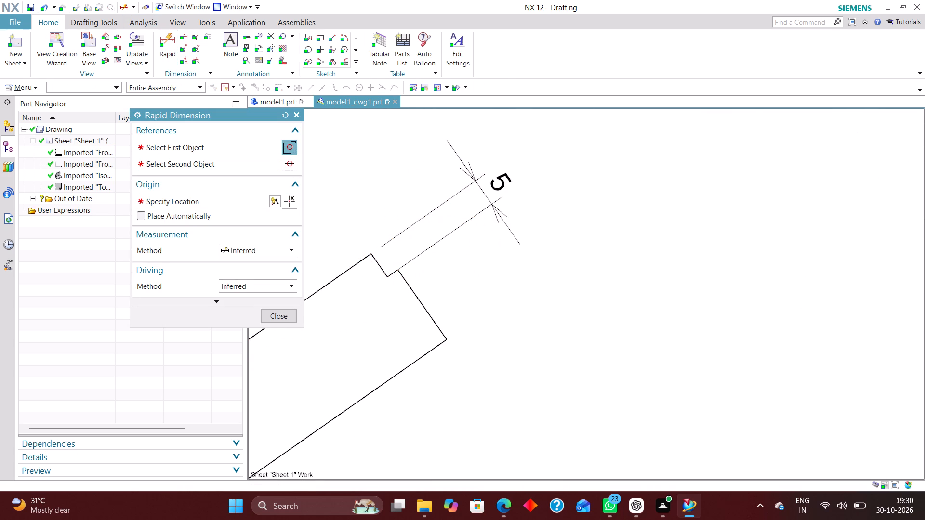
scroll(477, 257, "down", 1)
scroll(485, 209, "down", 10)
scroll(502, 300, "up", 5)
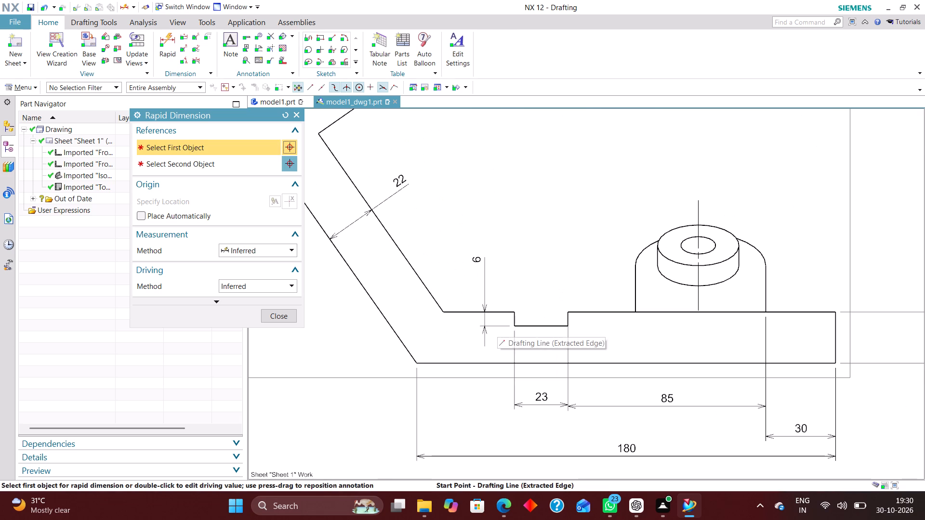
left_click(259, 246)
left_click(264, 328)
scroll(505, 326, "down", 4)
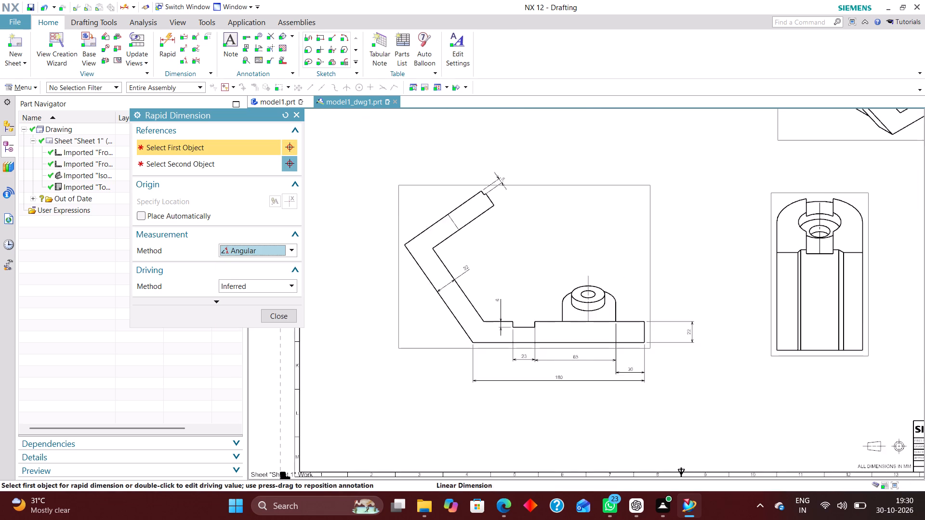
scroll(470, 349, "up", 4)
left_click(499, 335)
left_click(459, 310)
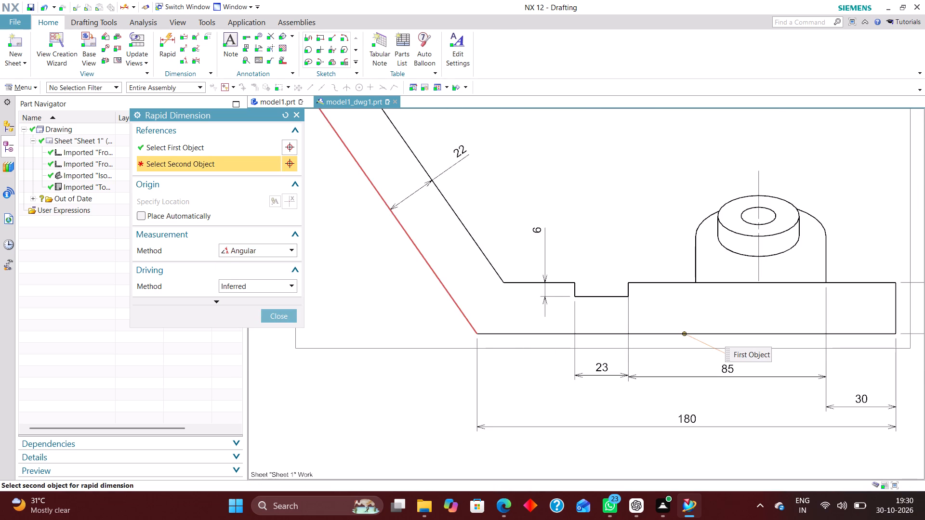
left_click(352, 275)
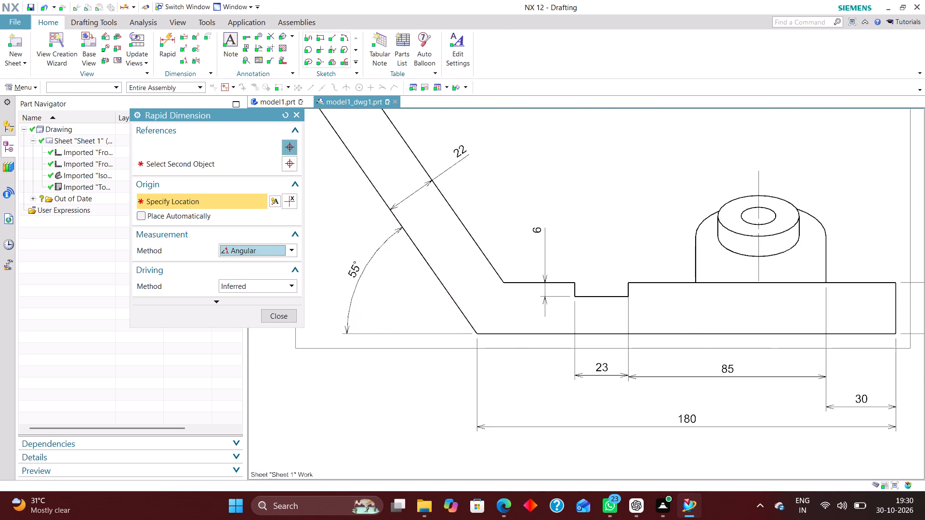
scroll(346, 397, "down", 7)
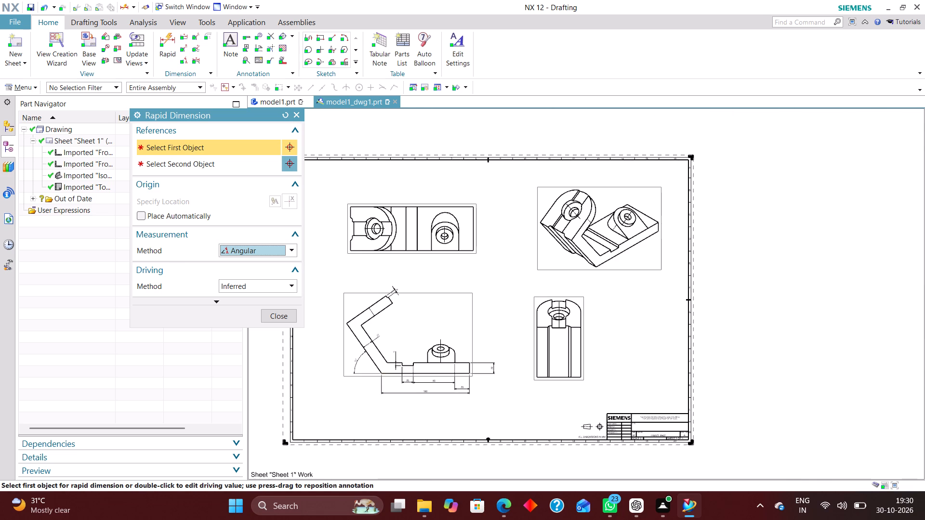
scroll(427, 375, "up", 2)
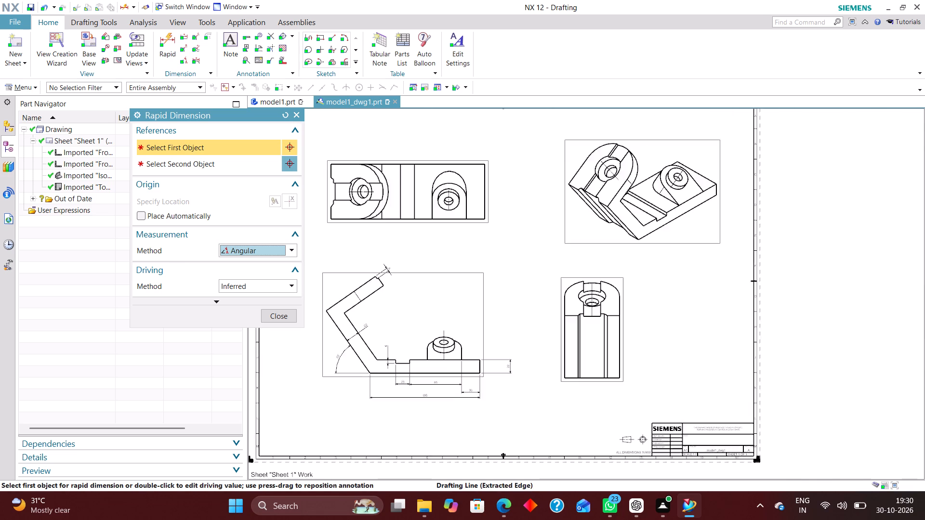
scroll(429, 377, "up", 3)
scroll(680, 386, "down", 4)
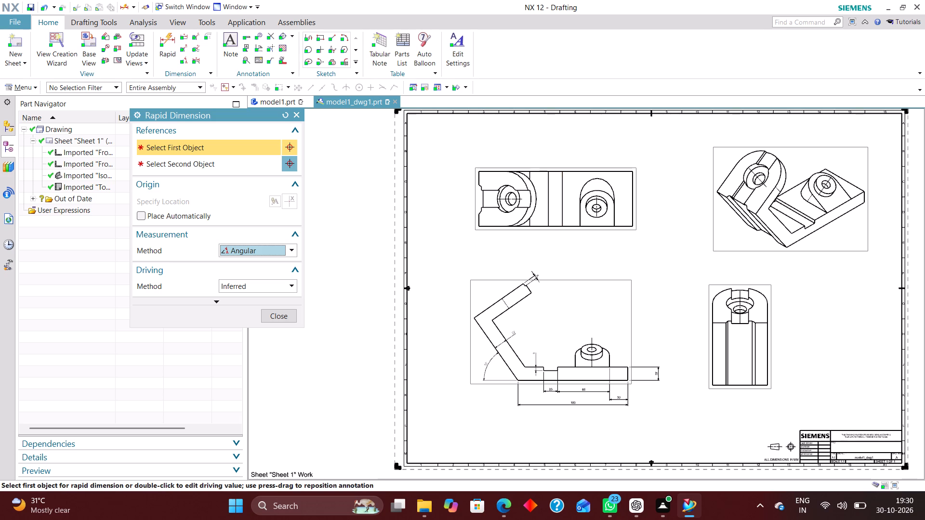
left_click(288, 317)
Delete the imported front view beside the side-profile view from the sheet.
scroll(609, 443, "down", 5)
scroll(578, 408, "down", 2)
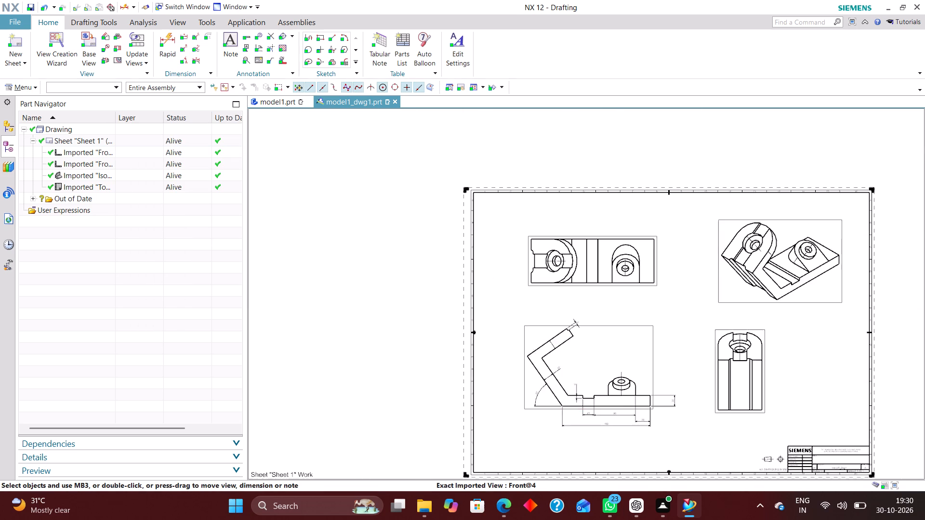
scroll(760, 358, "up", 2)
right_click_drag(762, 339, 674, 310)
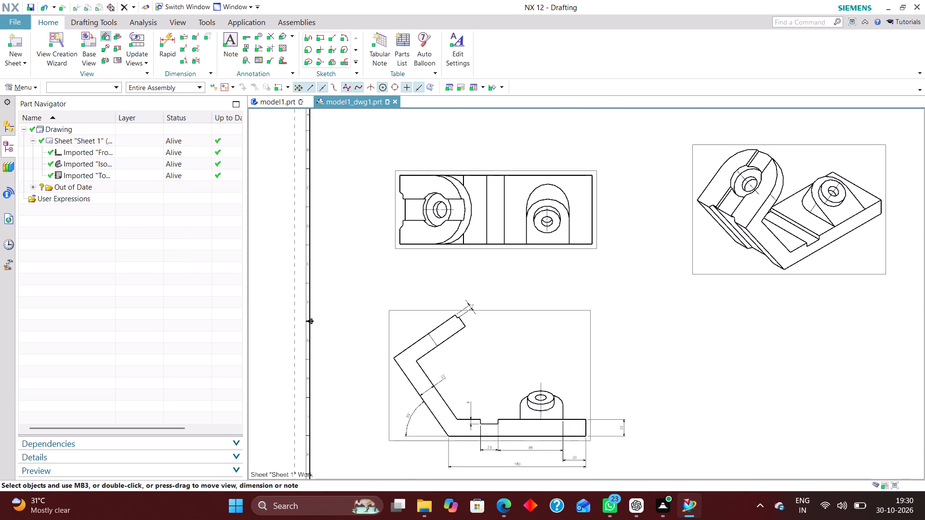
Place a Front base view below the isometric view, reoriented to look along the base from its lug end.
left_click(171, 34)
left_click(273, 321)
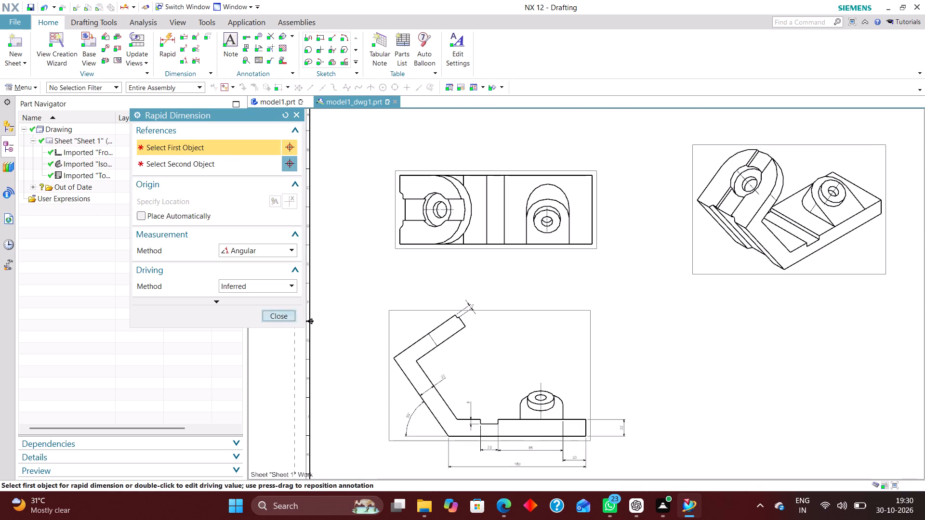
left_click(87, 41)
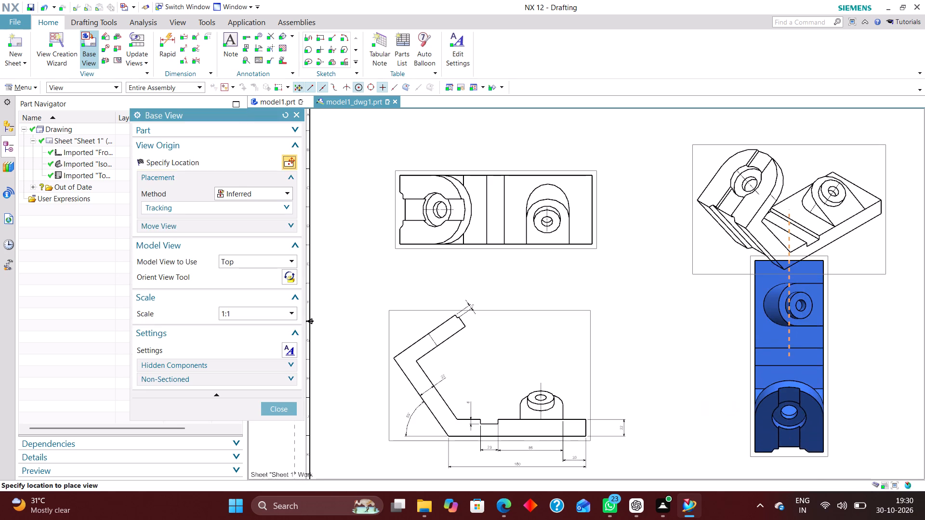
left_click(273, 258)
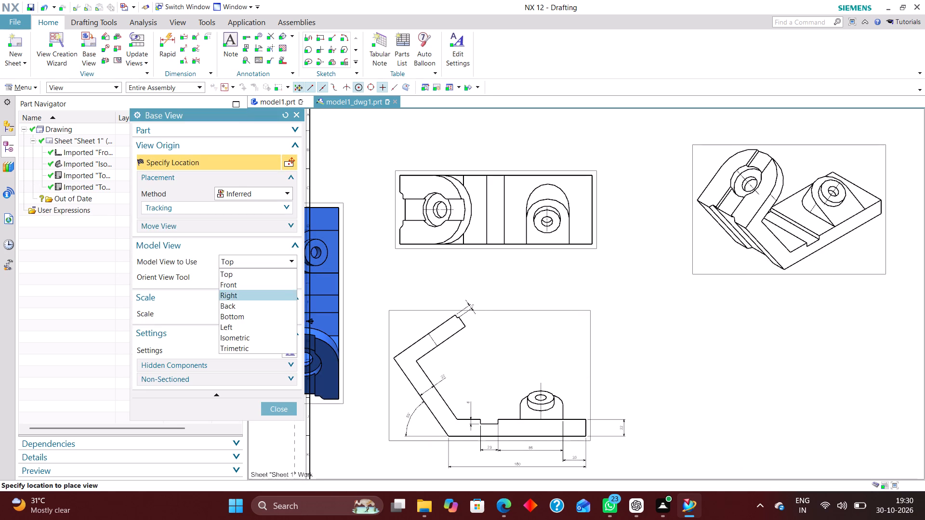
left_click(245, 287)
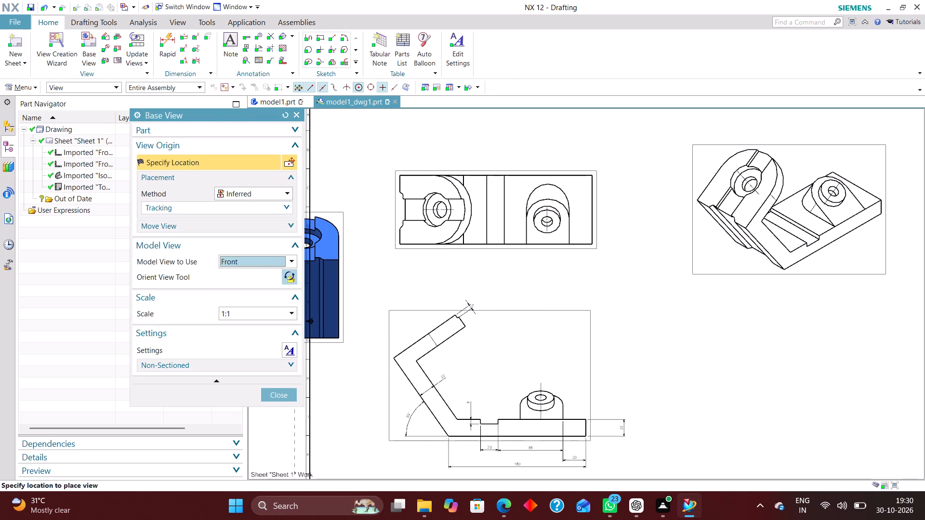
left_click(291, 275)
middle_click_drag(890, 401, 876, 408)
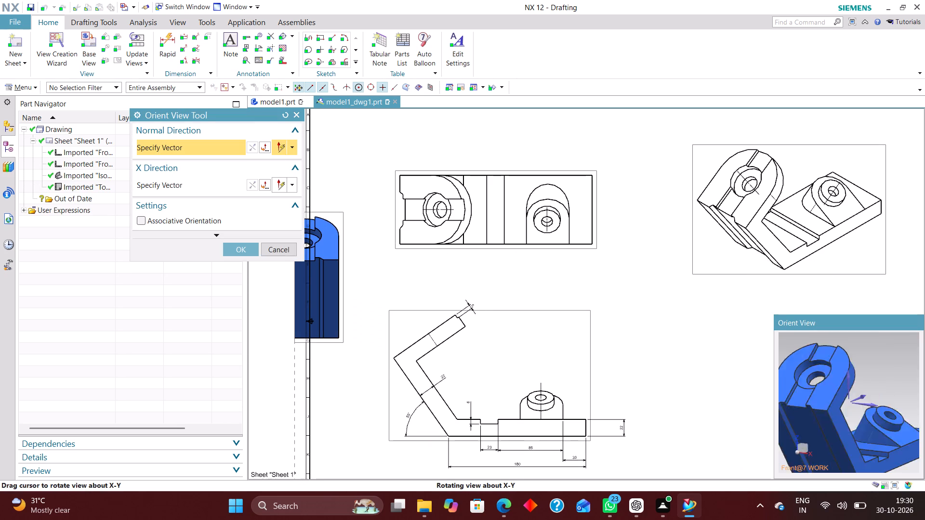
middle_click_drag(876, 408, 836, 414)
right_click_drag(911, 384, 857, 385)
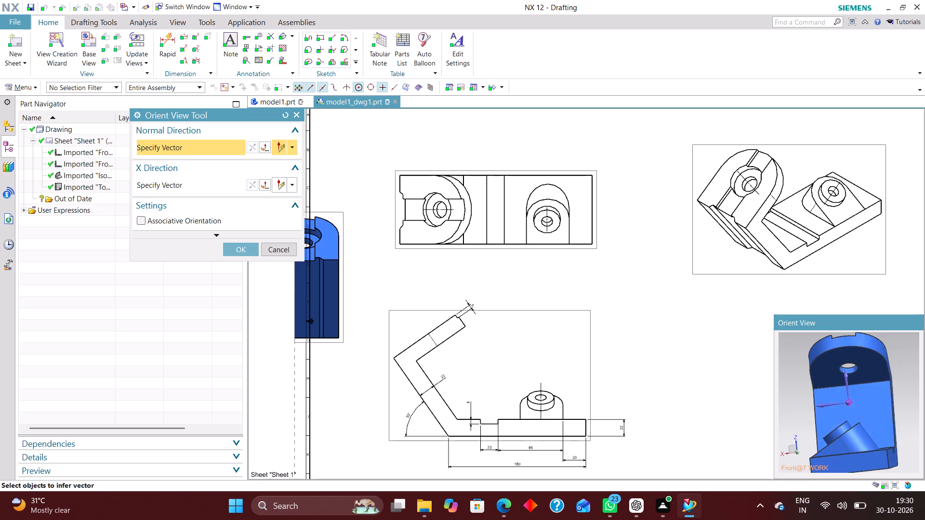
left_click(237, 249)
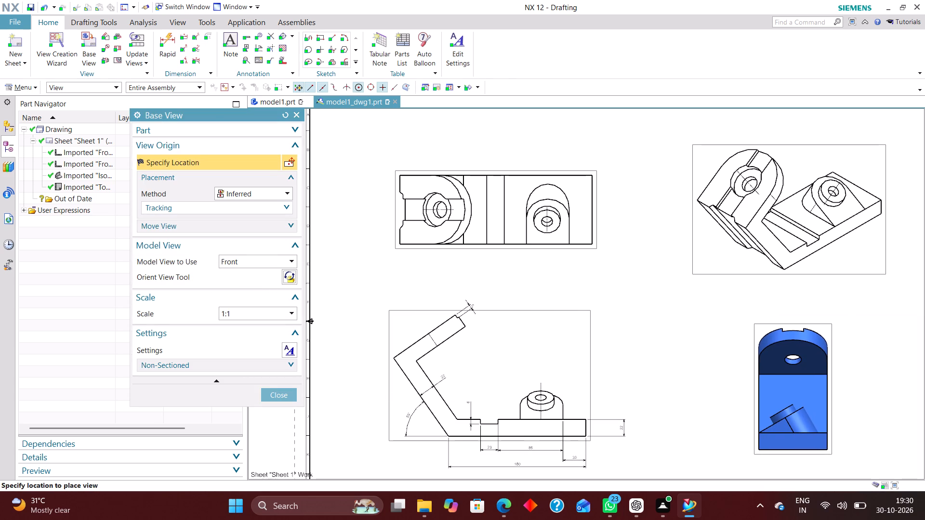
left_click(788, 385)
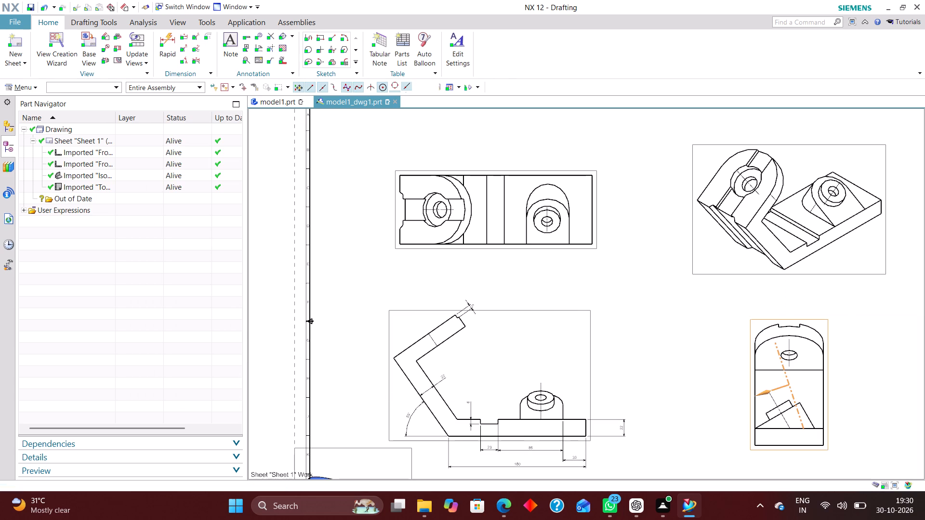
left_click(283, 324)
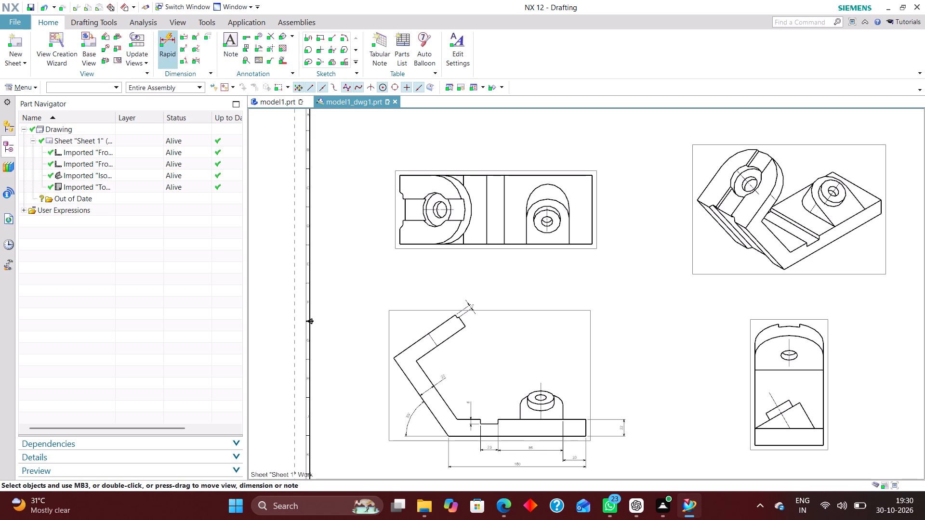
Add an Angular dimension between the lug's sloping edge and the base's top edge in the new front view, placed outside its right side.
left_click(166, 37)
scroll(595, 280, "down", 2)
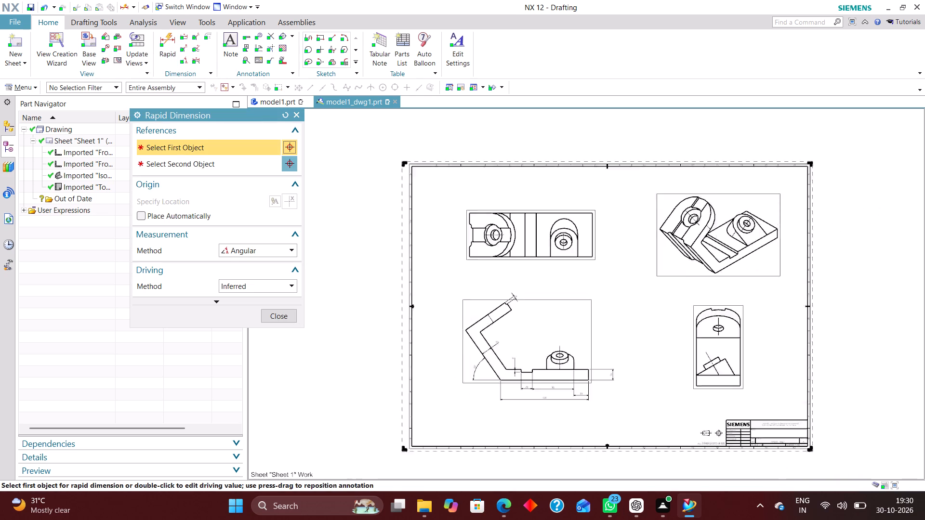
scroll(592, 280, "down", 1)
scroll(709, 347, "up", 5)
scroll(606, 304, "down", 1)
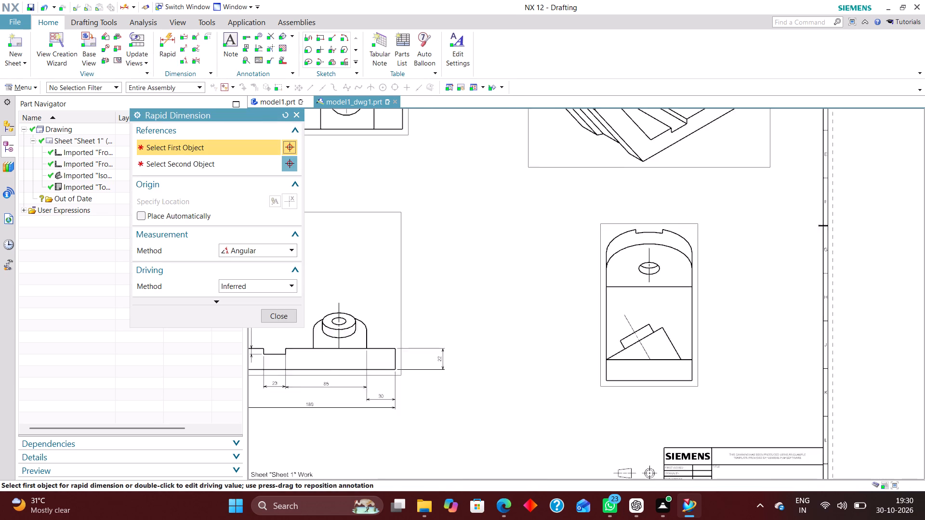
scroll(606, 306, "down", 1)
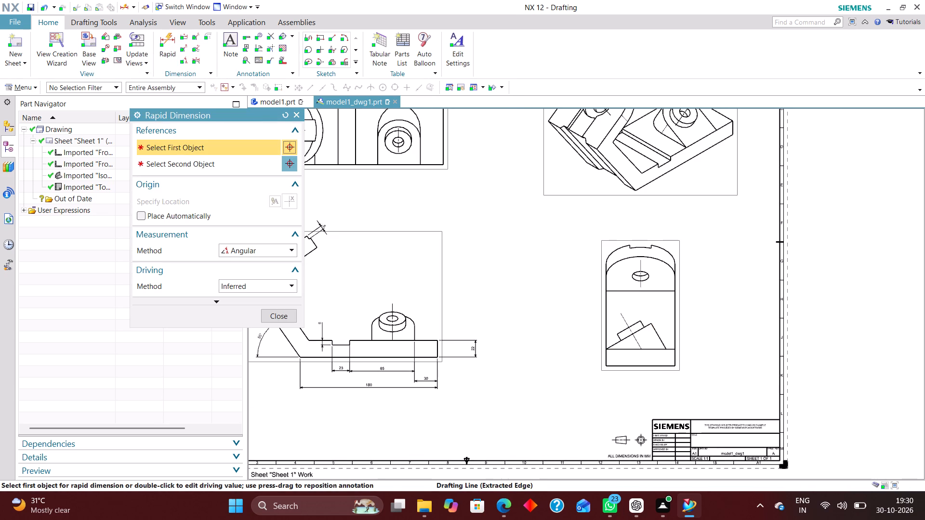
scroll(657, 358, "up", 4)
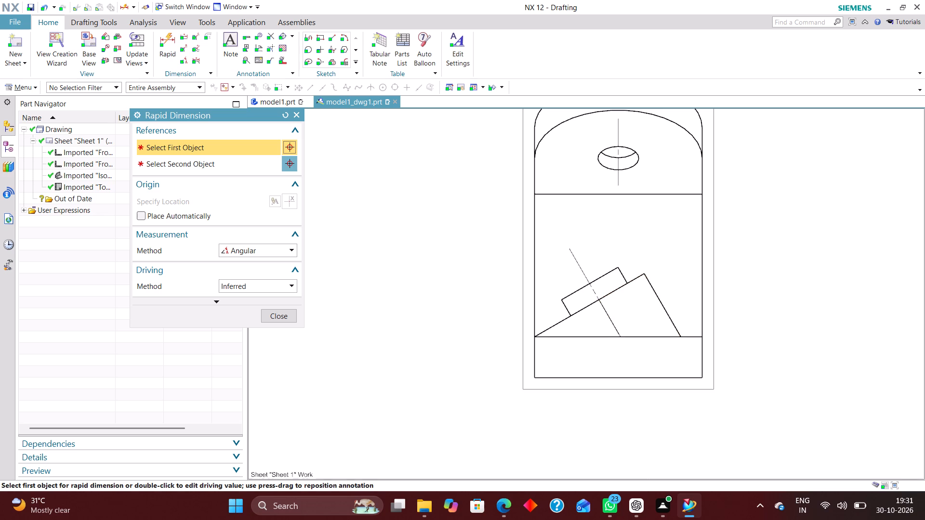
left_click(555, 324)
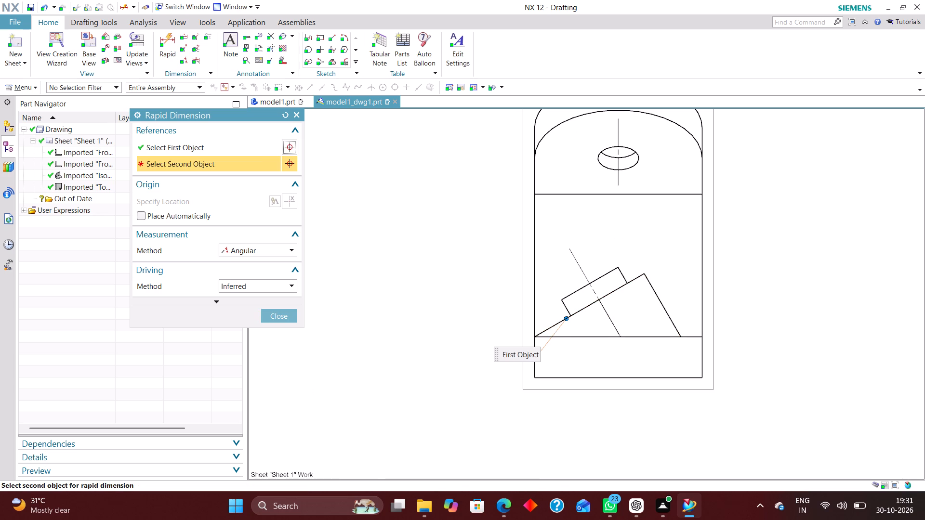
left_click(561, 337)
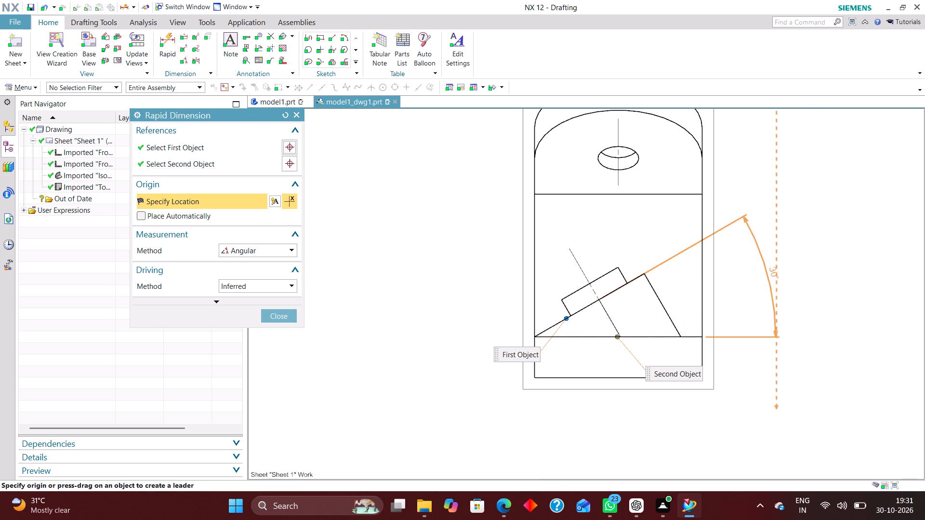
left_click(738, 283)
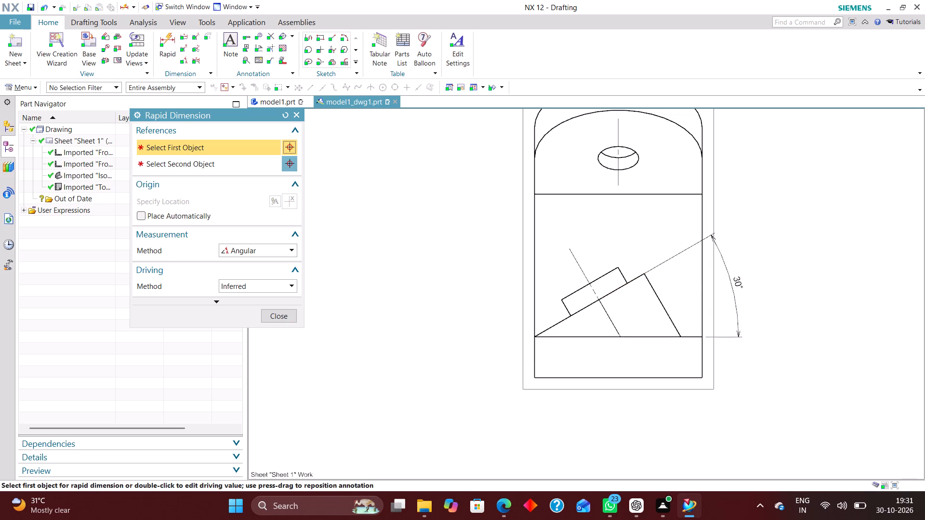
left_click(281, 313)
Dimension the base's overall width between its bottom corners in the new front view with the Inferred method, placed below the view.
scroll(496, 312, "down", 5)
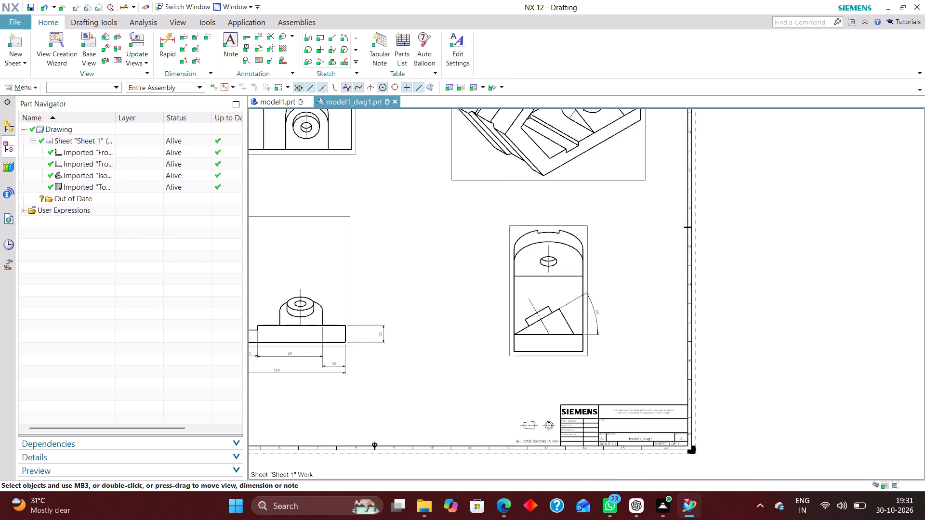
left_click(167, 39)
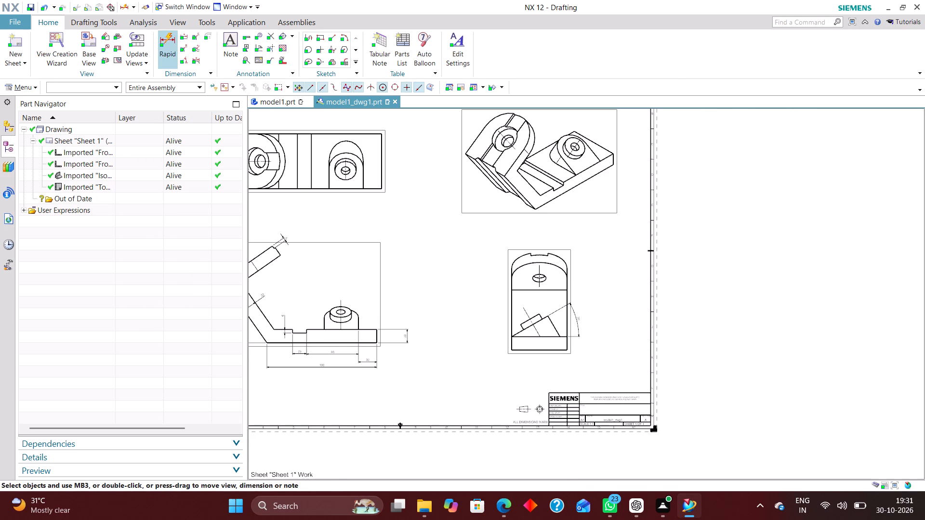
scroll(517, 366, "up", 2)
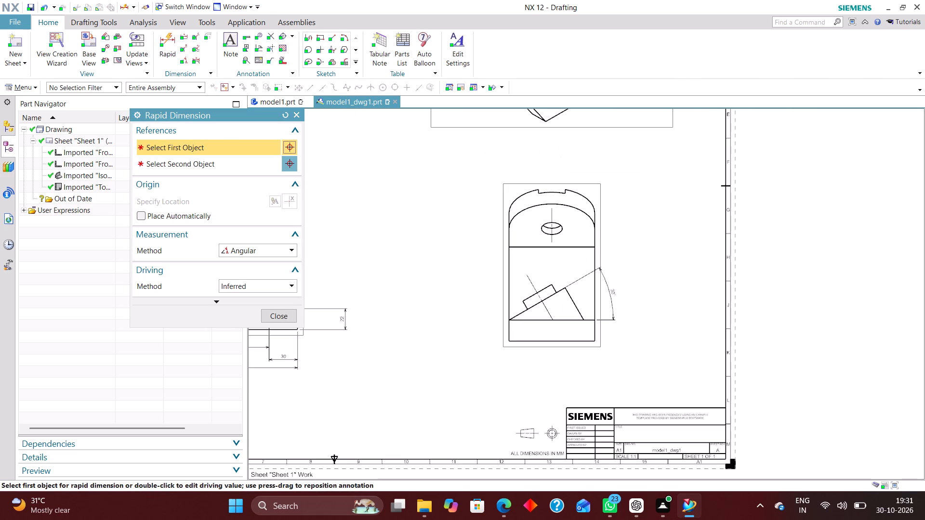
left_click(263, 257)
left_click(256, 261)
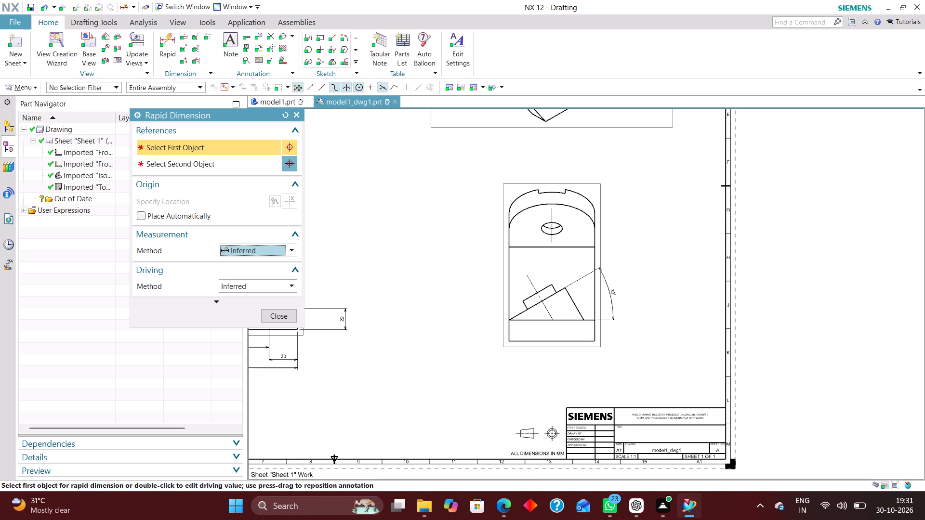
left_click(508, 341)
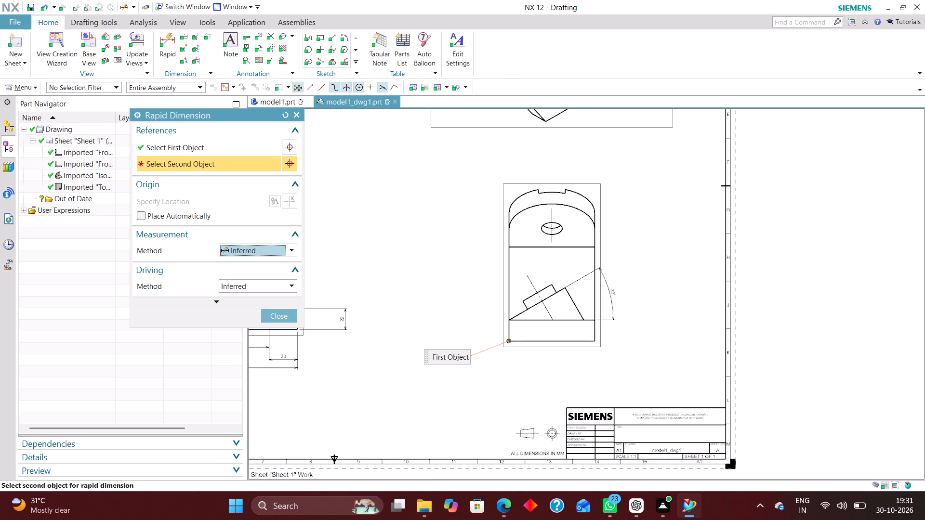
left_click(595, 342)
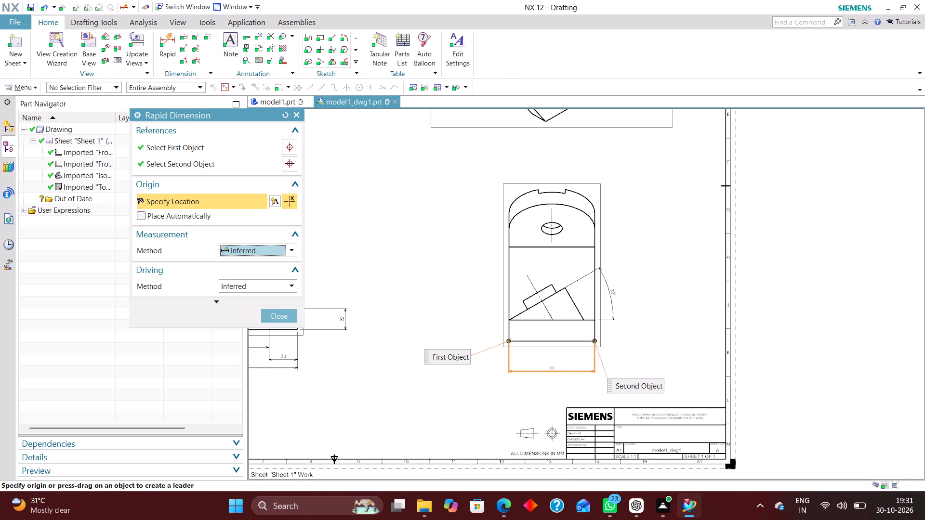
left_click(551, 369)
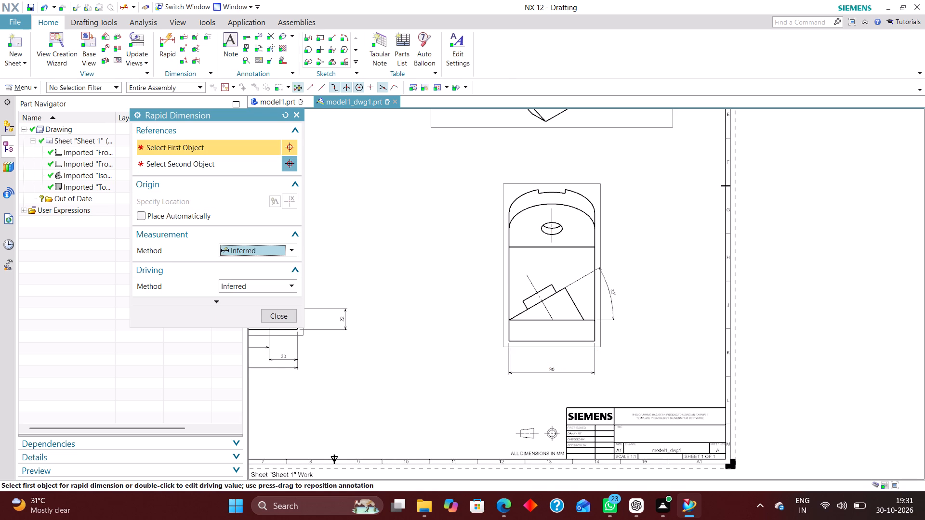
Dimension the base's width between the two corners of its lug end in the top view, placed outside that end, and finish dimensioning.
scroll(567, 261, "down", 3)
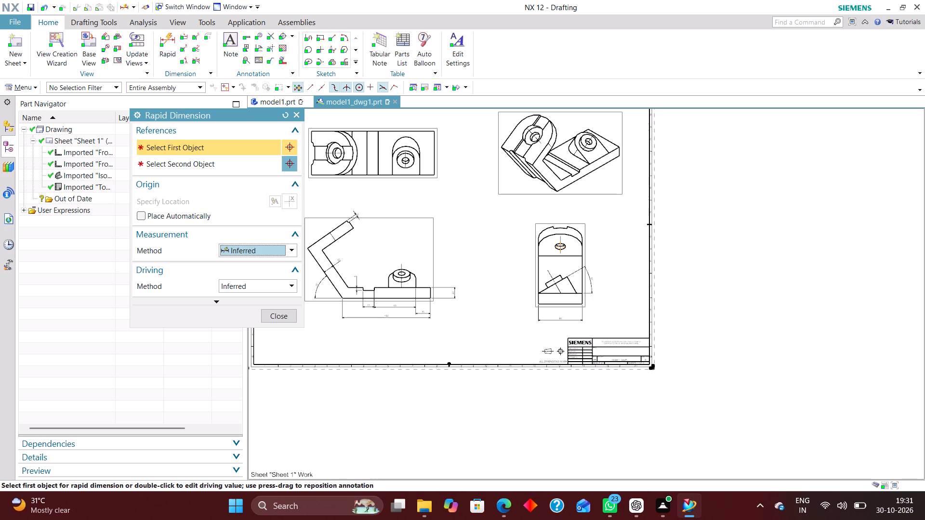
scroll(480, 252, "down", 2)
scroll(369, 244, "up", 2)
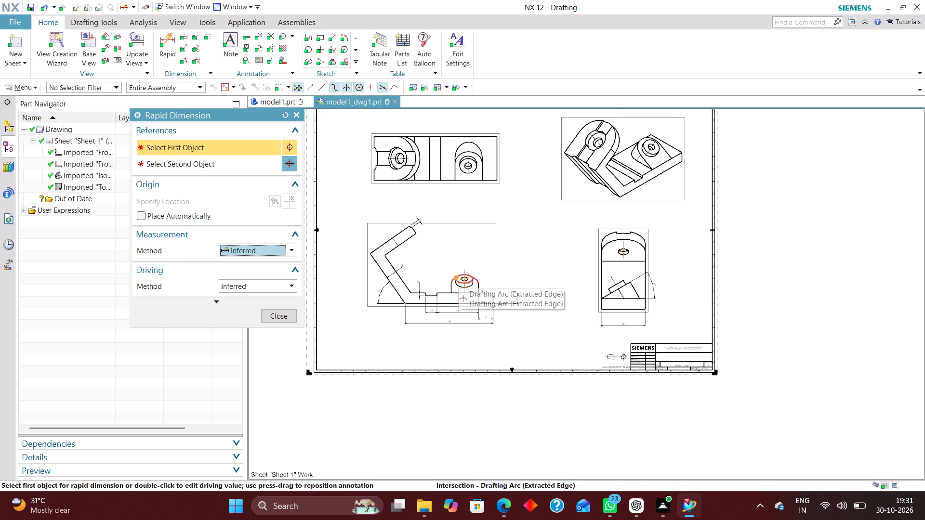
scroll(460, 292, "down", 3)
scroll(464, 217, "up", 4)
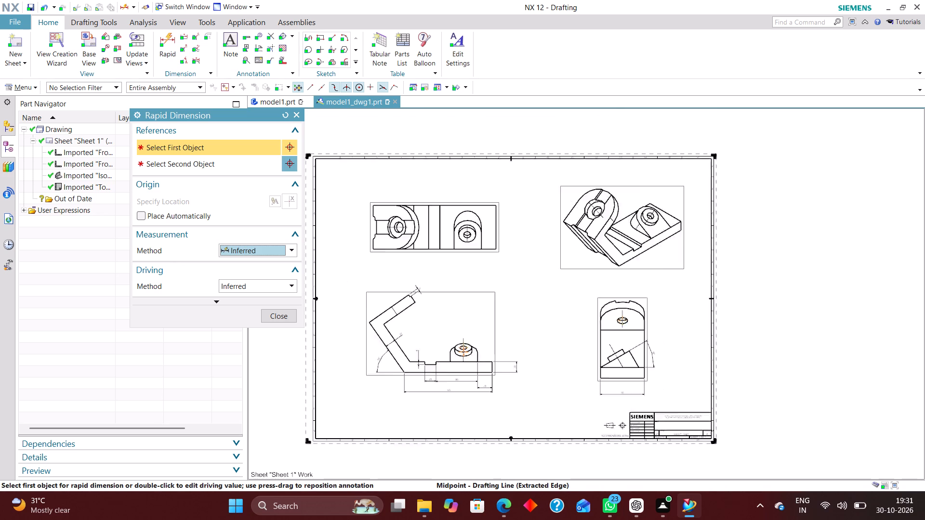
scroll(478, 228, "down", 1)
scroll(528, 214, "up", 2)
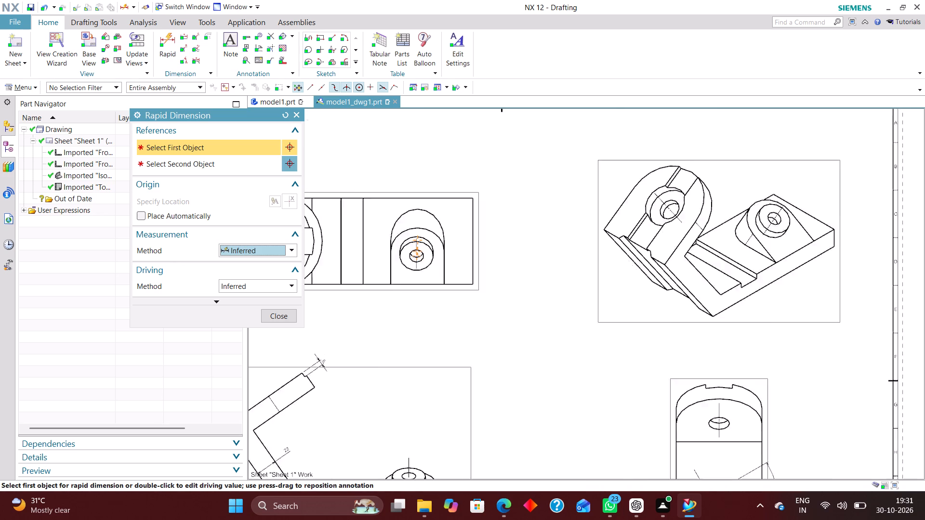
scroll(526, 209, "up", 2)
left_click(460, 195)
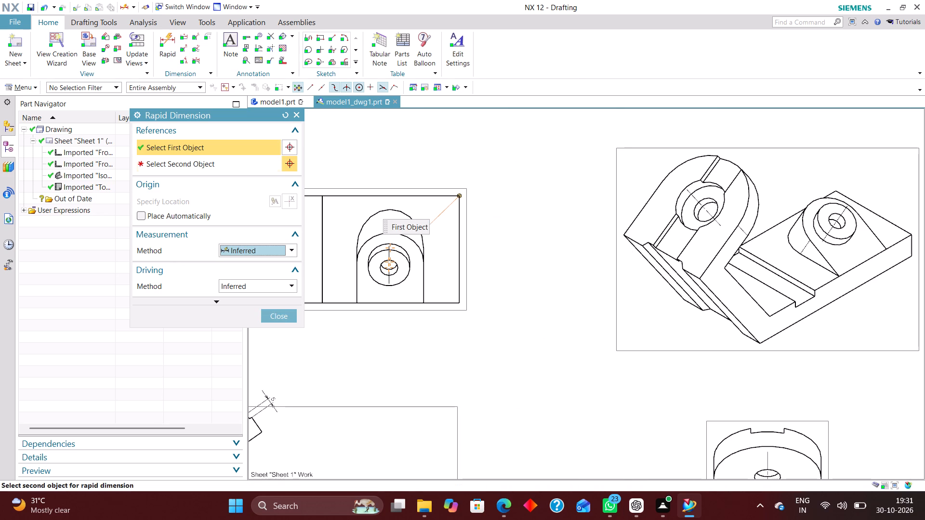
left_click(459, 304)
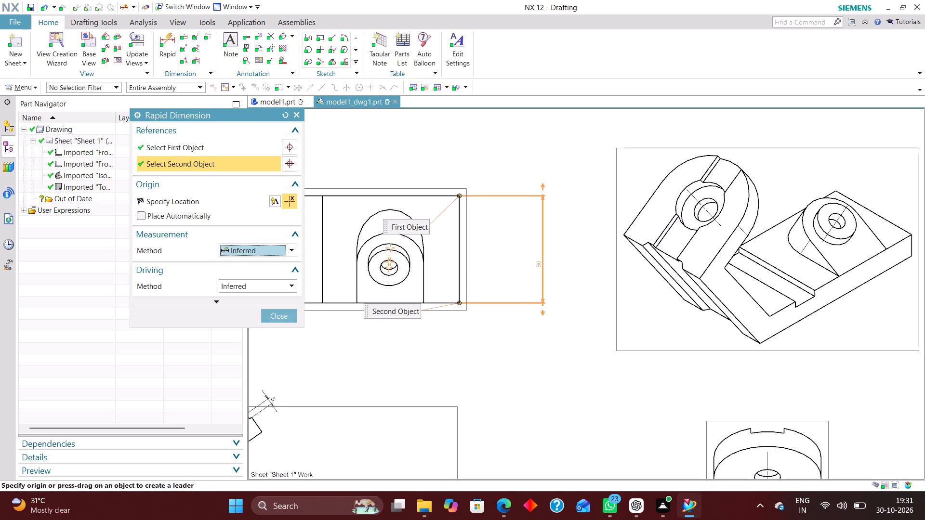
left_click(526, 252)
scroll(550, 311, "down", 2)
scroll(426, 327, "down", 1)
scroll(349, 335, "up", 3)
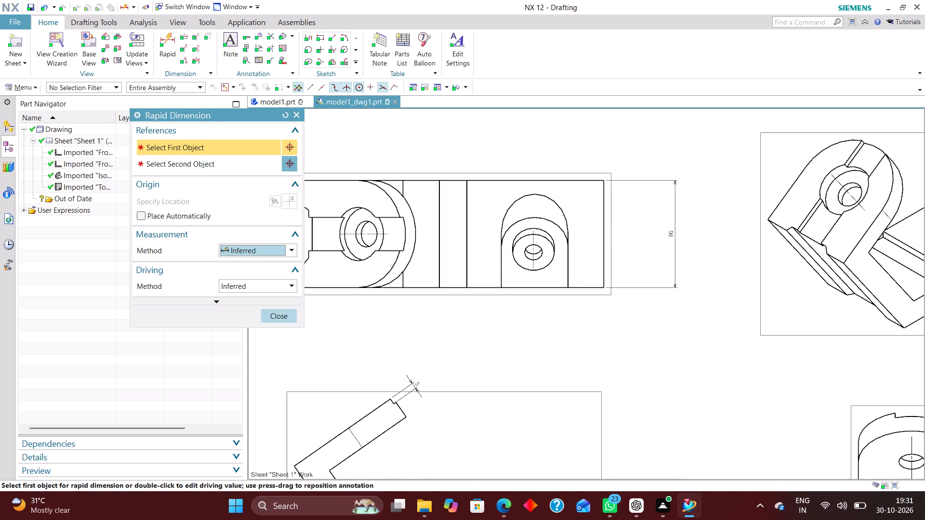
left_click(276, 319)
Review the dimensioned views across the sheet, especially the side-profile and front views, for dimensions still to add.
scroll(417, 319, "down", 3)
scroll(385, 321, "up", 4)
scroll(470, 218, "down", 2)
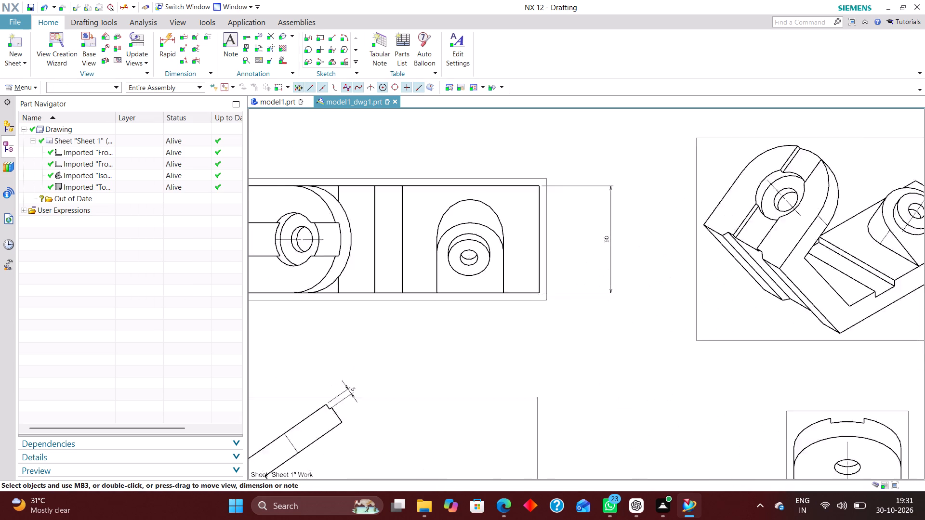
scroll(470, 220, "down", 3)
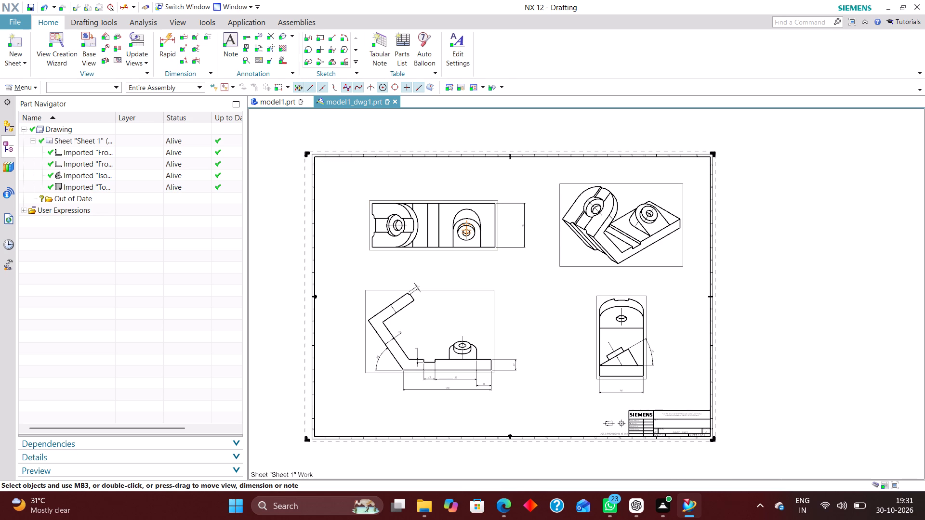
scroll(464, 365, "up", 3)
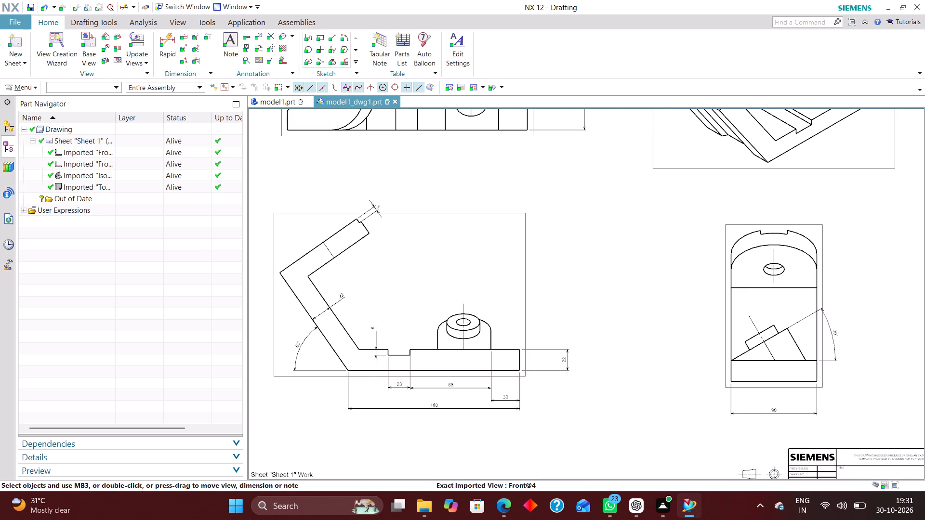
scroll(470, 228, "down", 1)
scroll(486, 293, "up", 2)
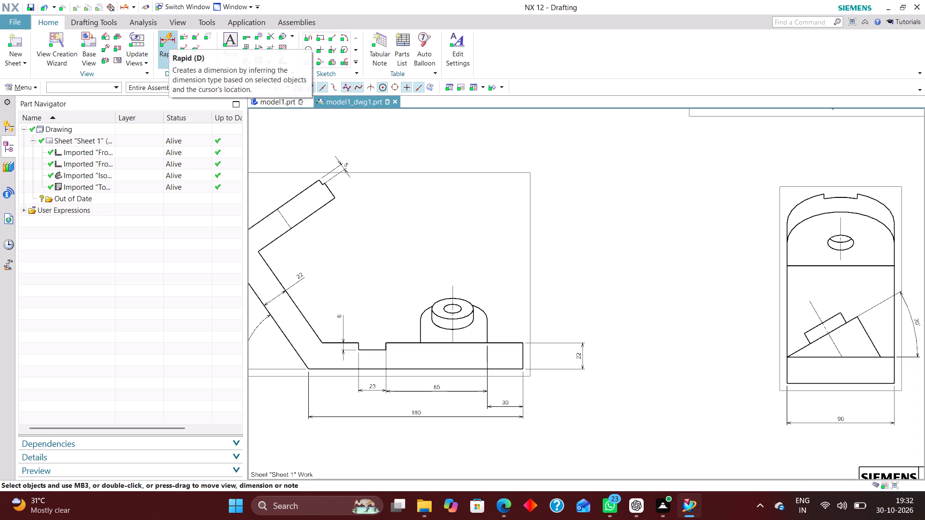
scroll(465, 271, "down", 2)
scroll(357, 234, "up", 1)
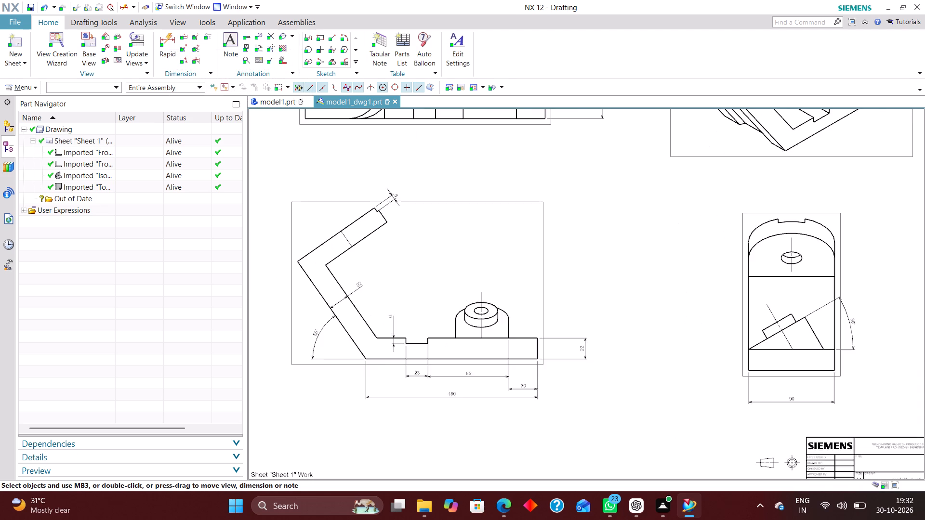
Examine the dimensioned side-profile and top views and the overall sheet for features that still need dimensions.
scroll(357, 234, "up", 1)
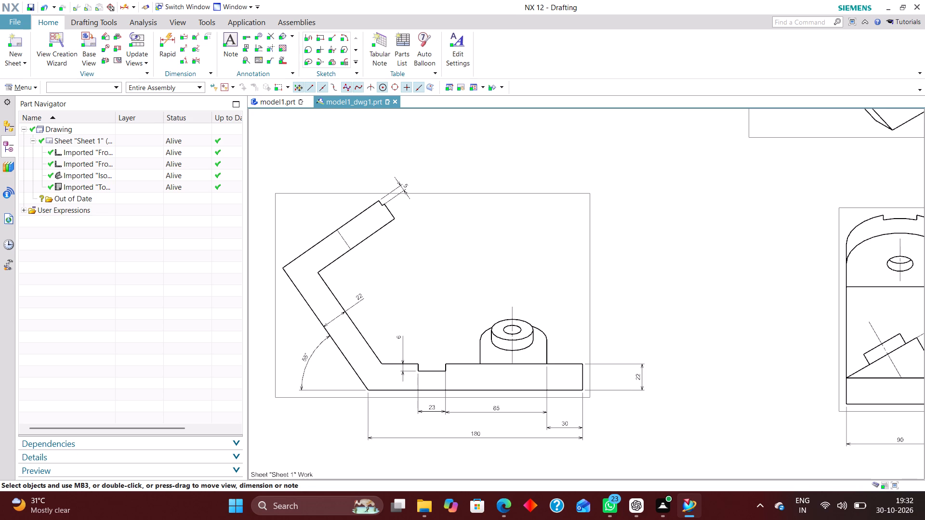
scroll(361, 220, "down", 2)
scroll(383, 296, "up", 2)
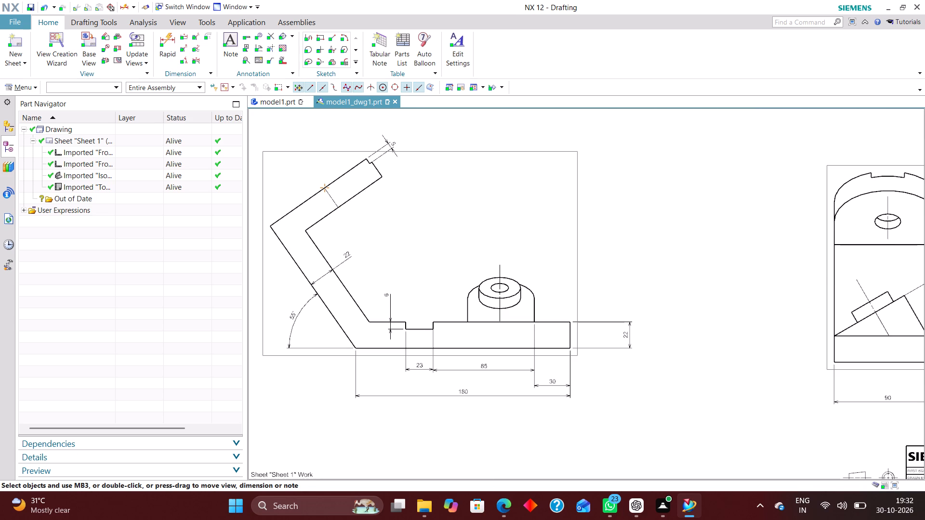
scroll(390, 282, "down", 1)
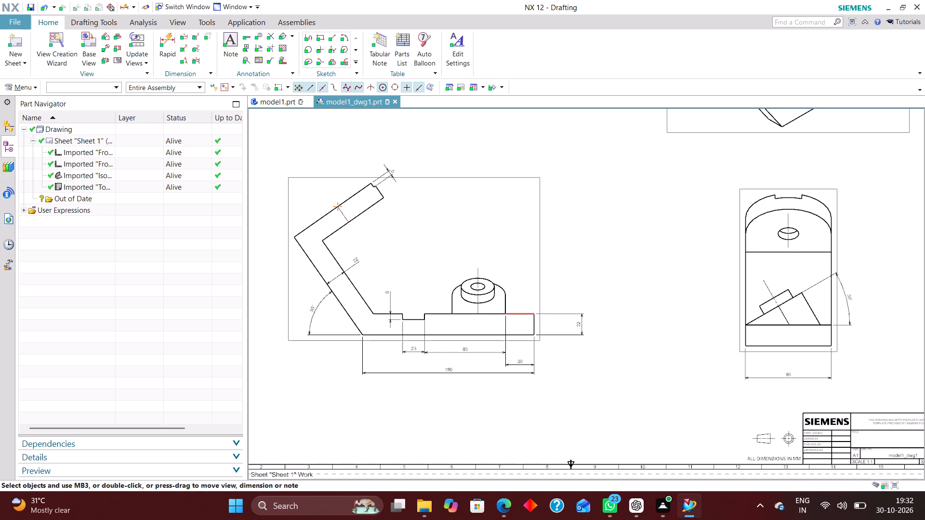
scroll(525, 330, "down", 2)
scroll(649, 281, "up", 3)
scroll(618, 324, "down", 4)
scroll(584, 259, "up", 3)
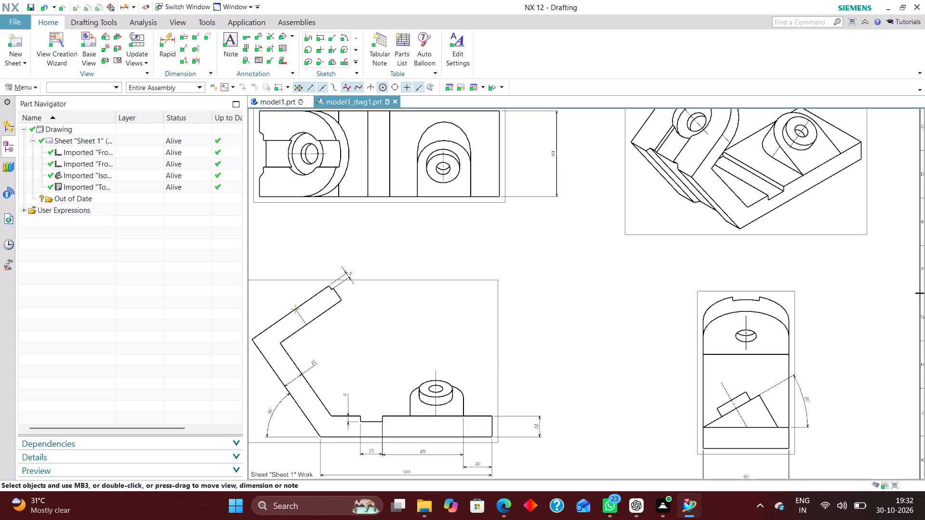
right_click_drag(592, 275, 534, 368)
scroll(512, 196, "up", 3)
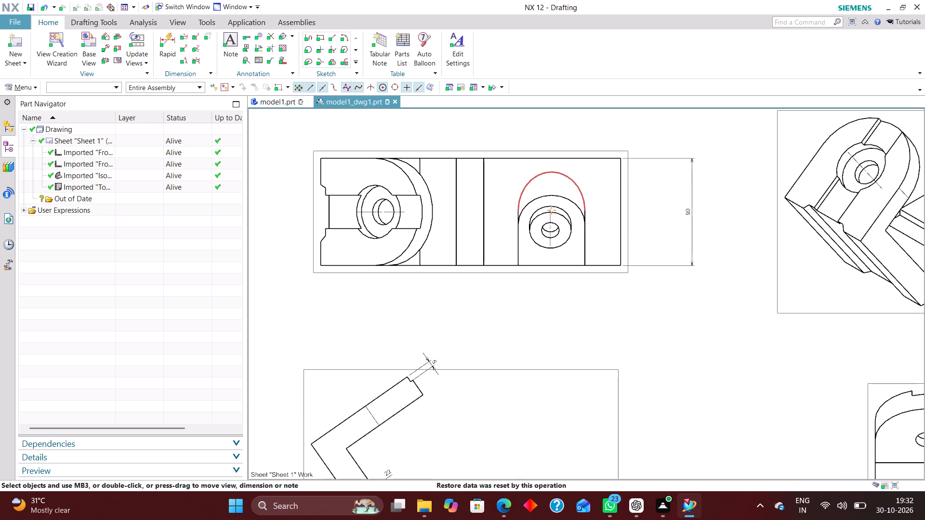
scroll(497, 207, "down", 4)
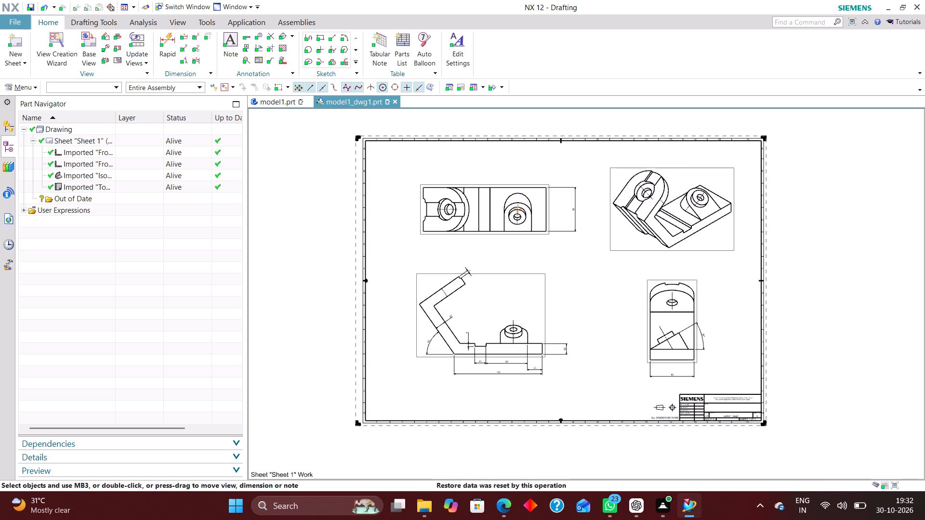
Add a Rapid dimension for the width of the notch between its upper corners in the front view, placed above the view.
scroll(675, 287, "up", 4)
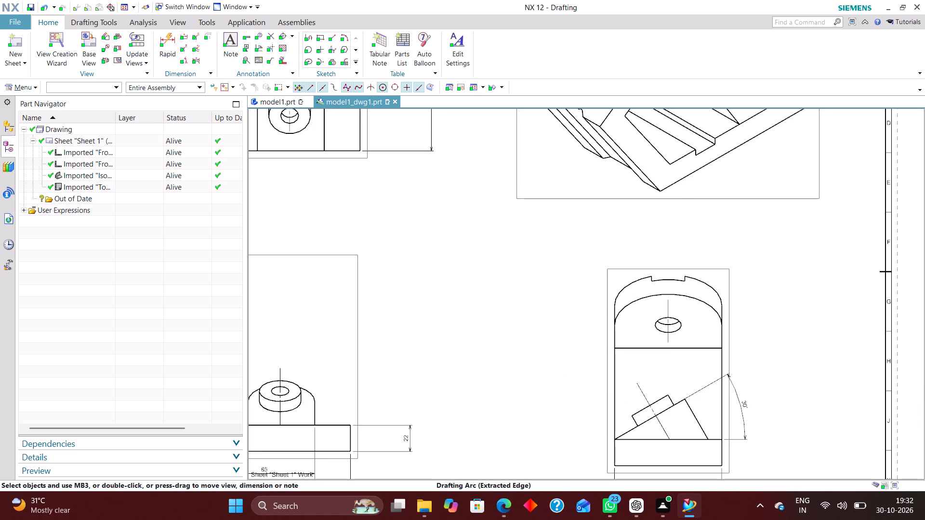
left_click(169, 40)
scroll(538, 351, "down", 1)
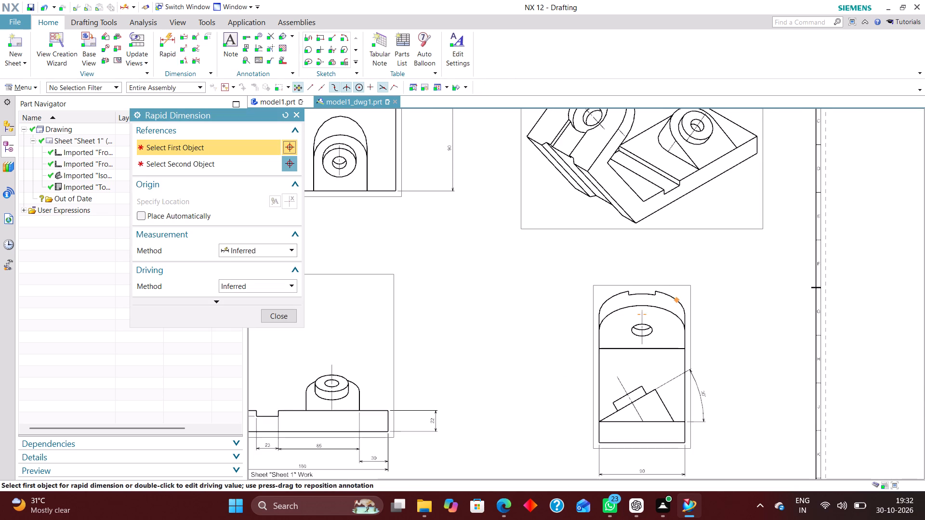
scroll(678, 299, "up", 4)
left_click(579, 284)
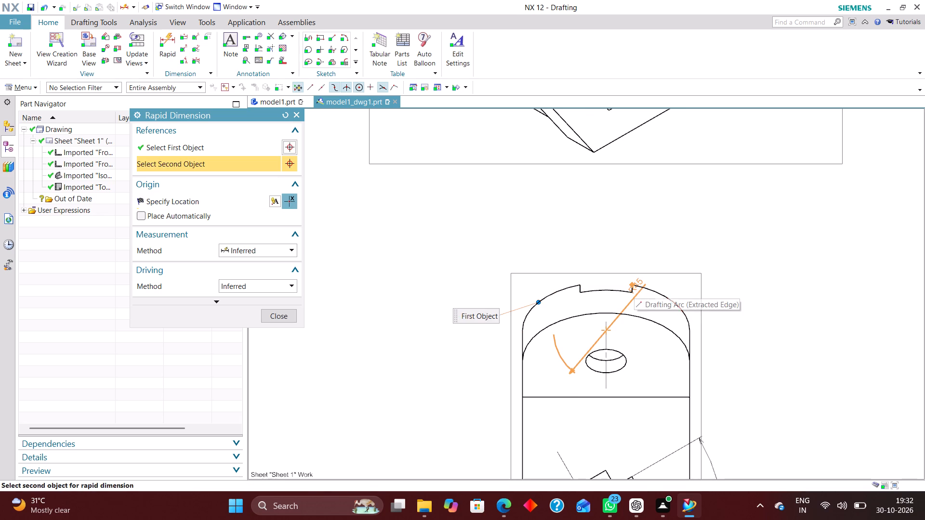
left_click(634, 286)
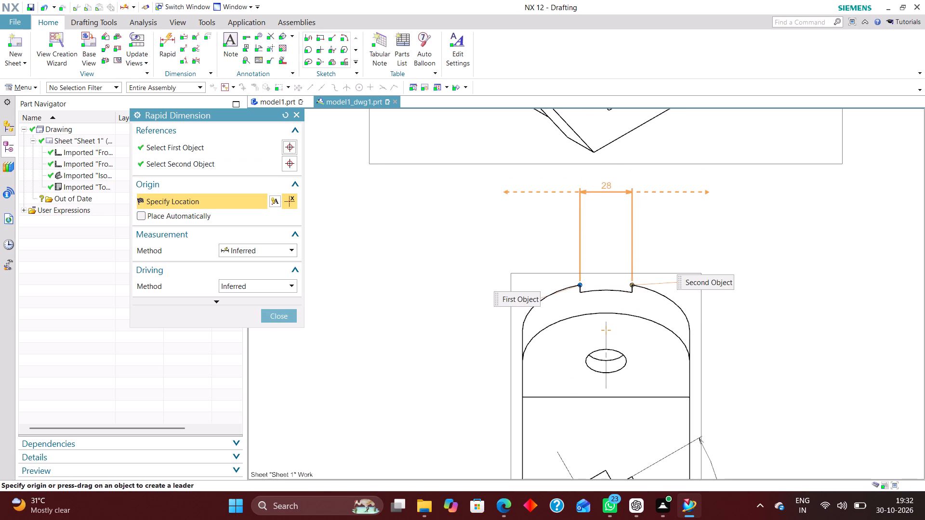
left_click(609, 200)
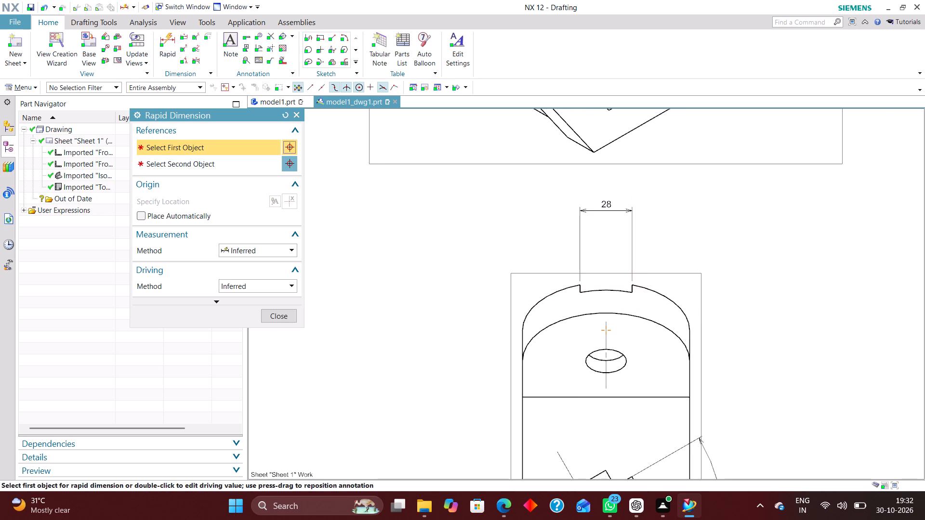
Dimension the short straight end edge above the slot in the top view, from outer corner to chamfer, placed outside that end.
scroll(608, 195, "down", 4)
scroll(638, 235, "down", 2)
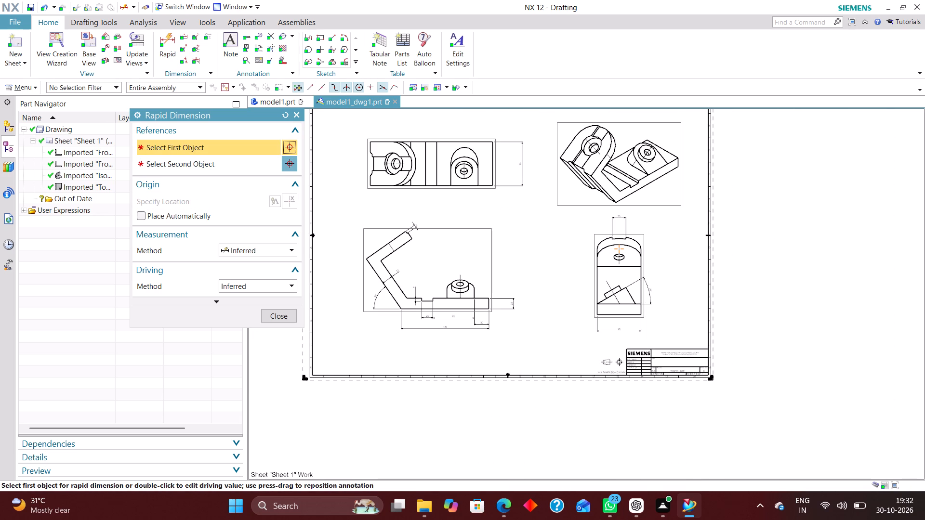
scroll(355, 151, "up", 3)
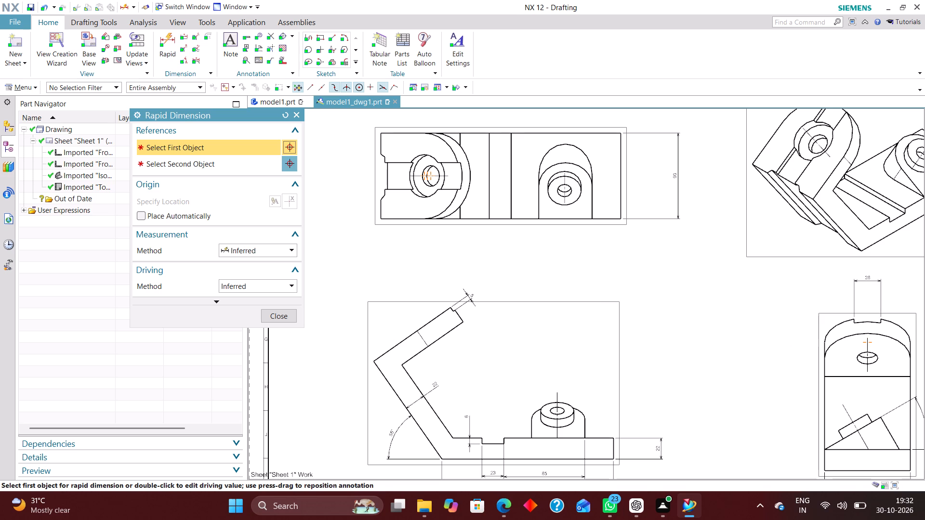
scroll(368, 162, "up", 3)
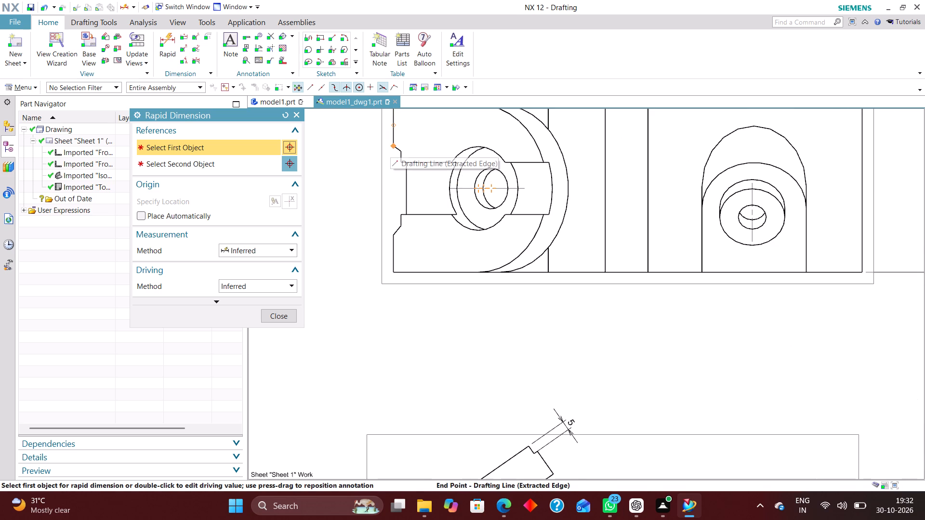
scroll(402, 187, "down", 2)
scroll(393, 139, "up", 4)
left_click(399, 129)
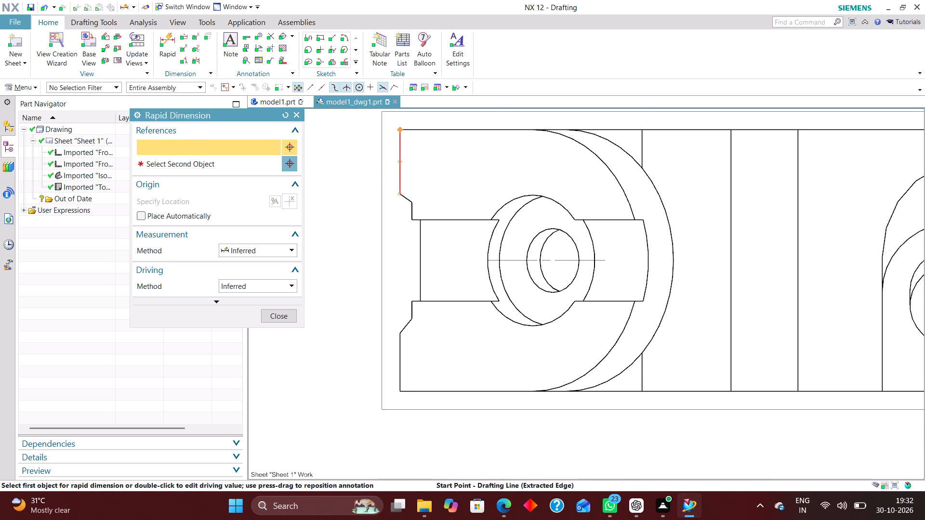
left_click(400, 190)
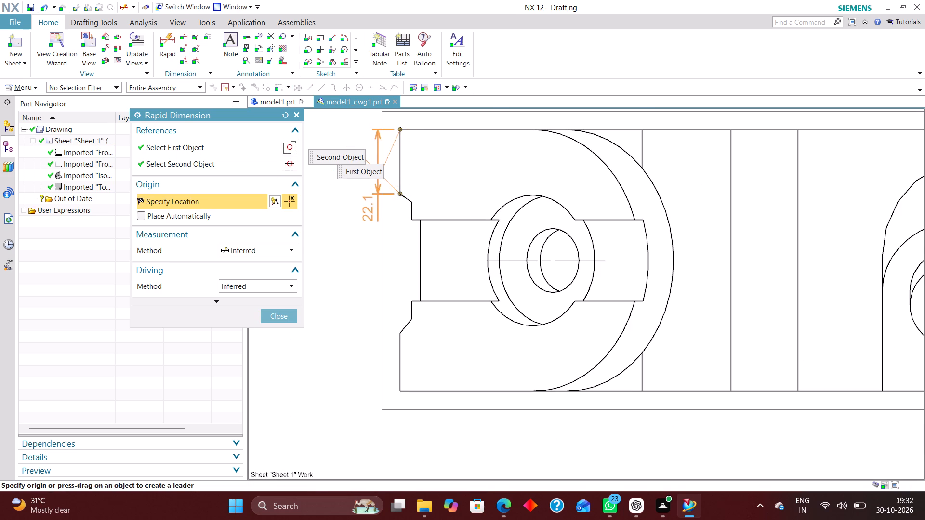
scroll(411, 216, "down", 3)
scroll(365, 189, "up", 4)
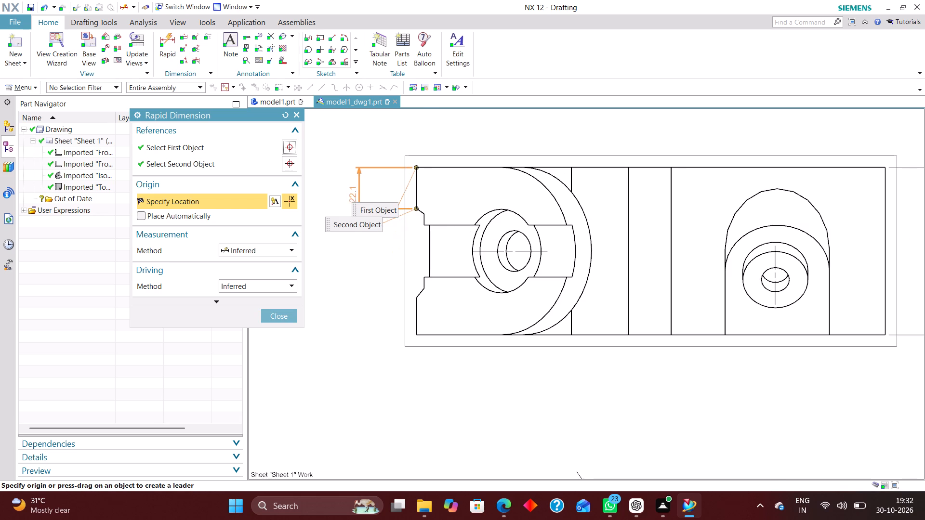
left_click(352, 190)
left_click(283, 317)
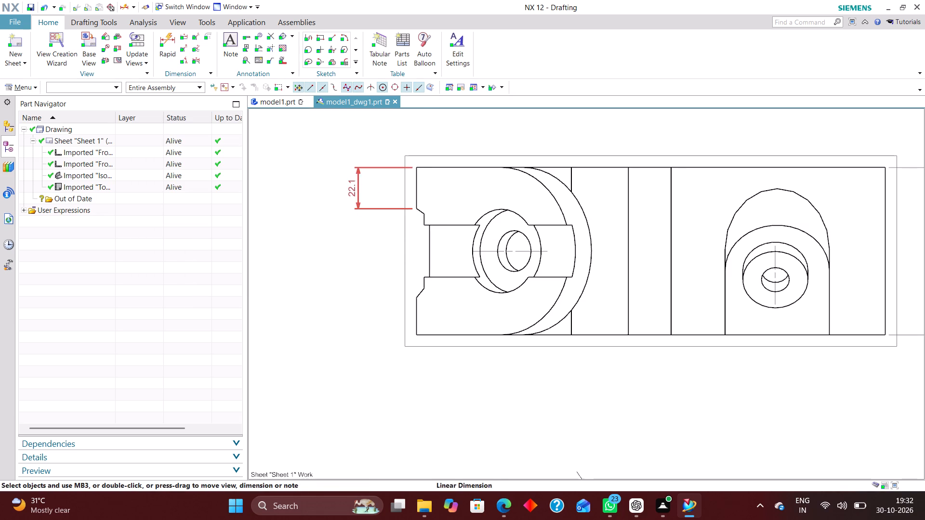
Set the new end-edge dimension in the top view to 0 decimal places.
double_click(353, 190)
left_click(372, 241)
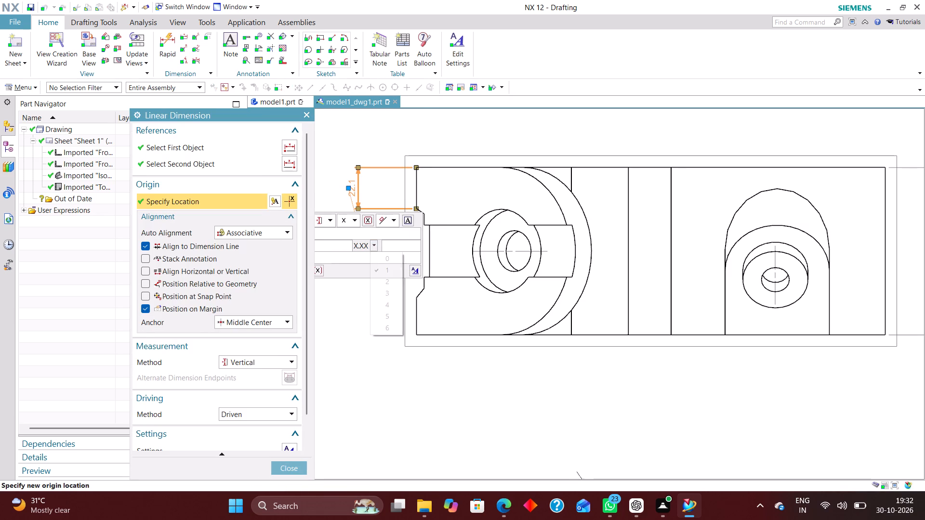
left_click(378, 258)
left_click(292, 464)
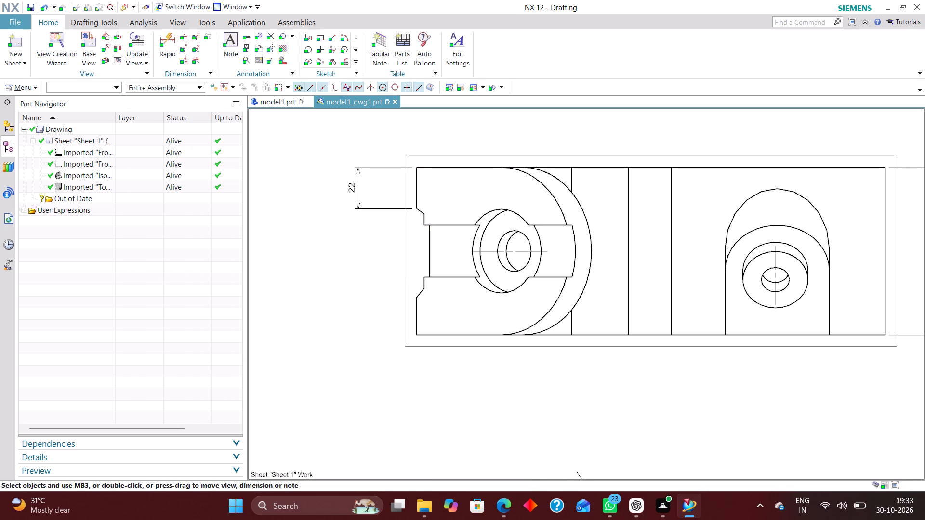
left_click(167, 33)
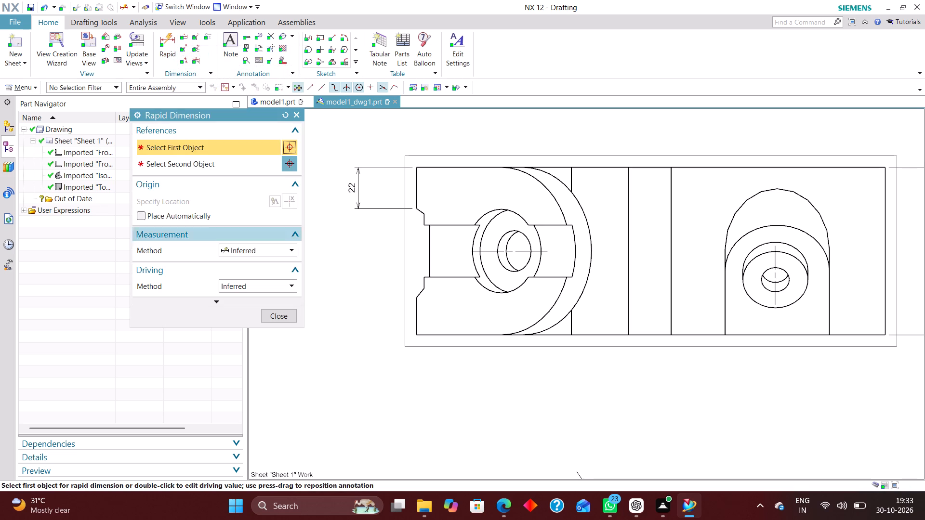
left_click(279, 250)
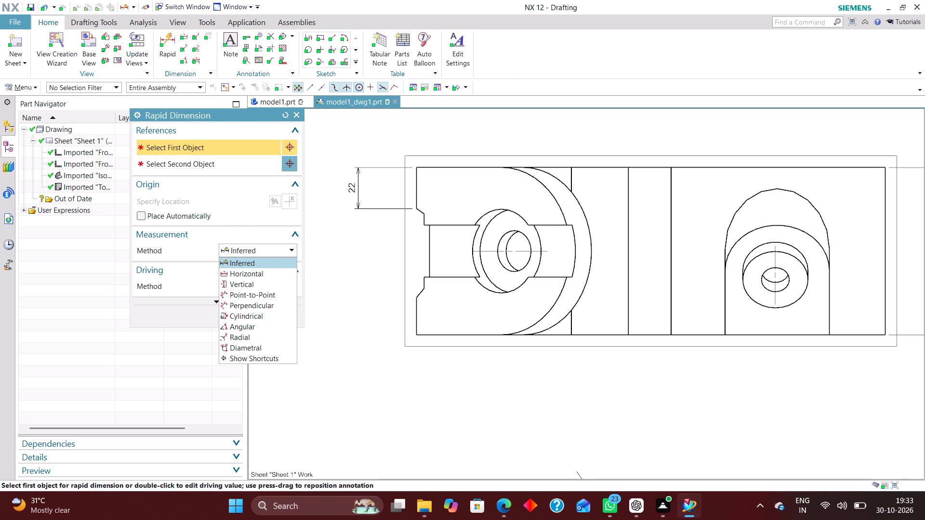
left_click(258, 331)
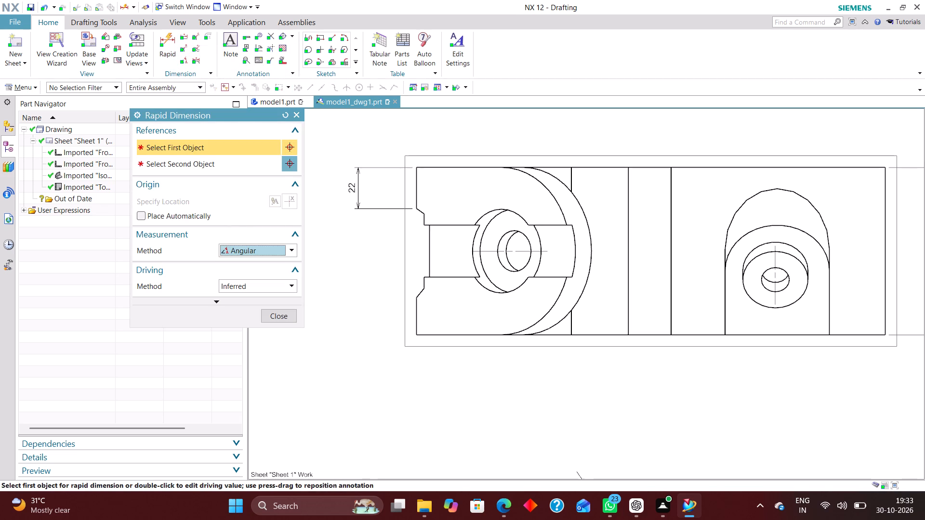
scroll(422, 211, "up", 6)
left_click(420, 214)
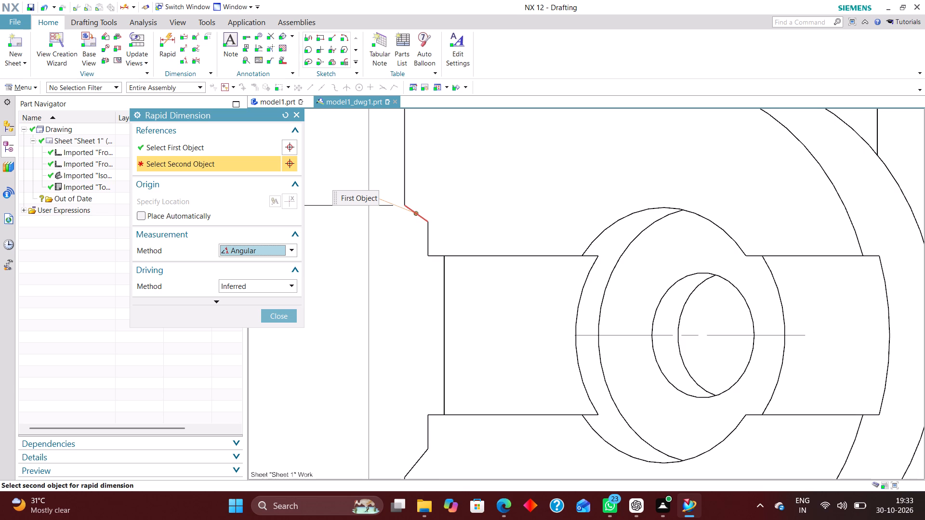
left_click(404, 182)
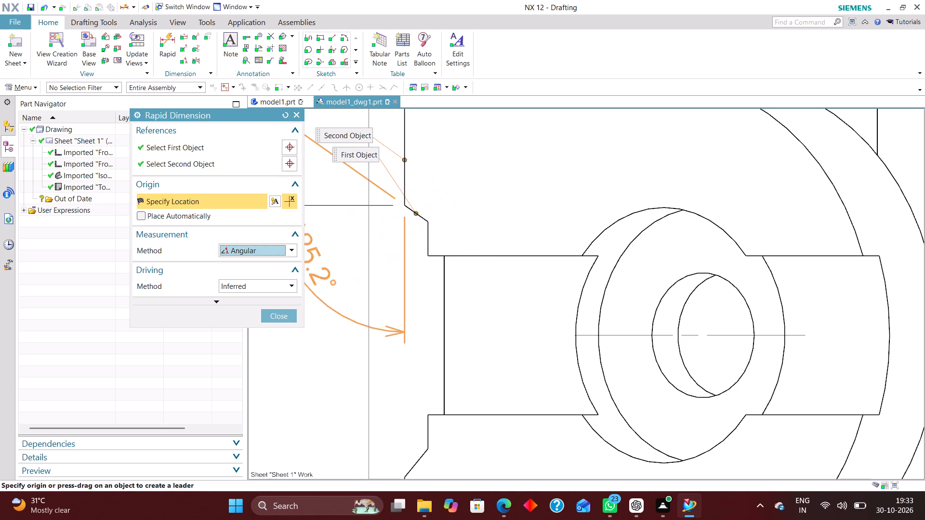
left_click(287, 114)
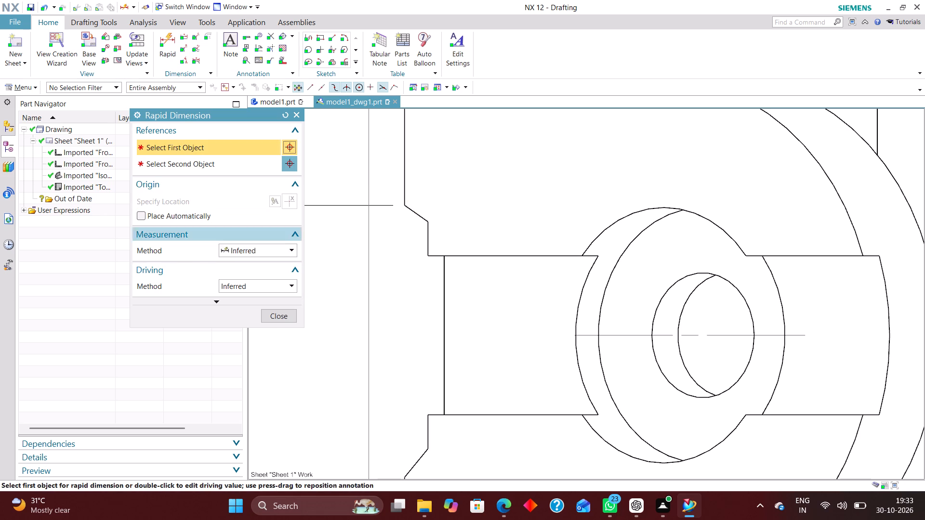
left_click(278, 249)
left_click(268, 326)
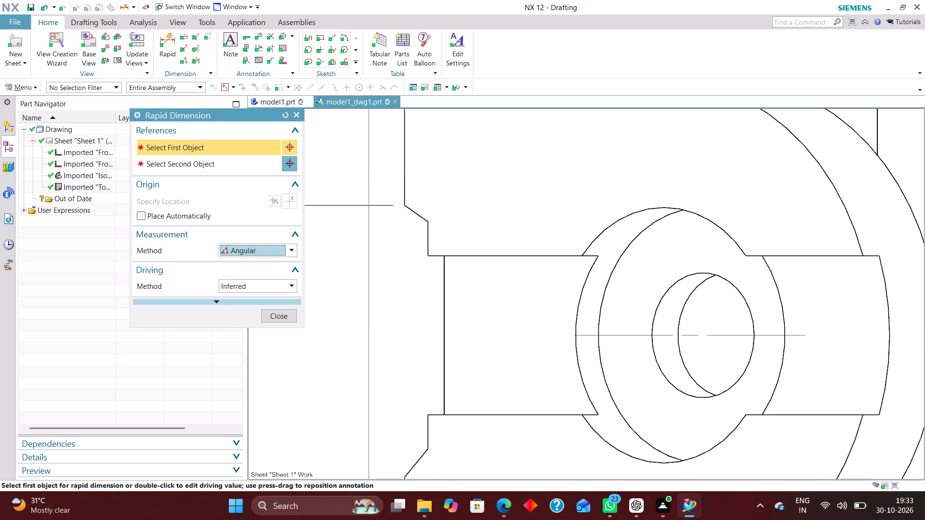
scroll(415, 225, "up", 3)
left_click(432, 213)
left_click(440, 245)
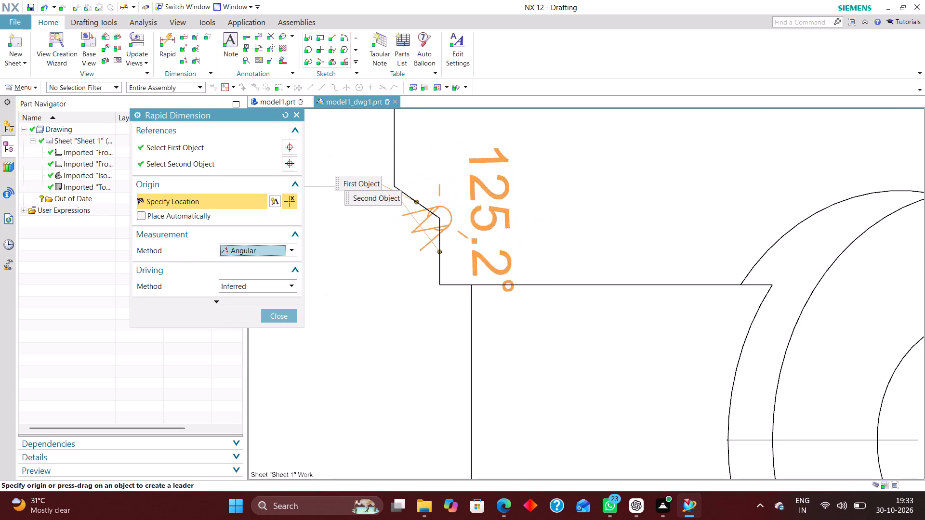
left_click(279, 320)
Examine the top view and its surroundings for features that still need dimensions.
scroll(440, 172, "down", 5)
scroll(439, 213, "down", 1)
scroll(439, 202, "up", 4)
scroll(436, 177, "down", 2)
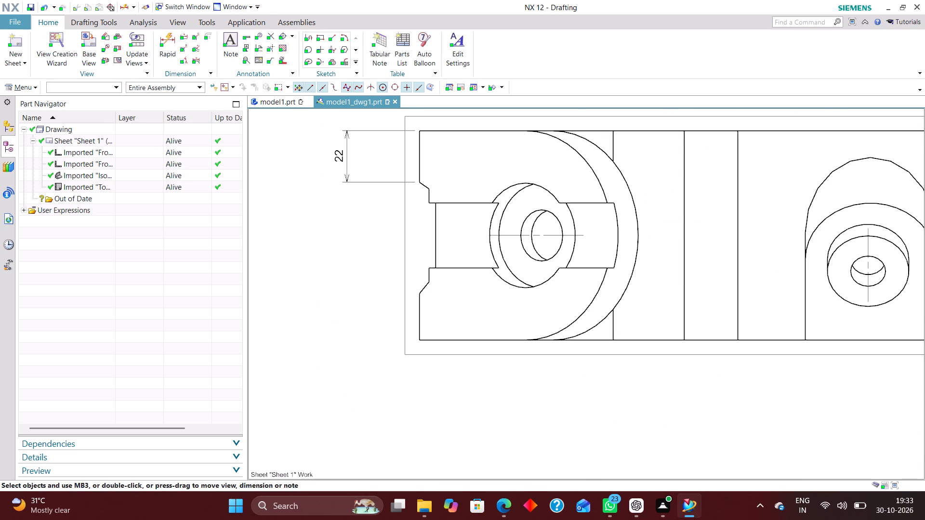
scroll(436, 212, "down", 2)
scroll(518, 247, "up", 3)
scroll(529, 219, "down", 3)
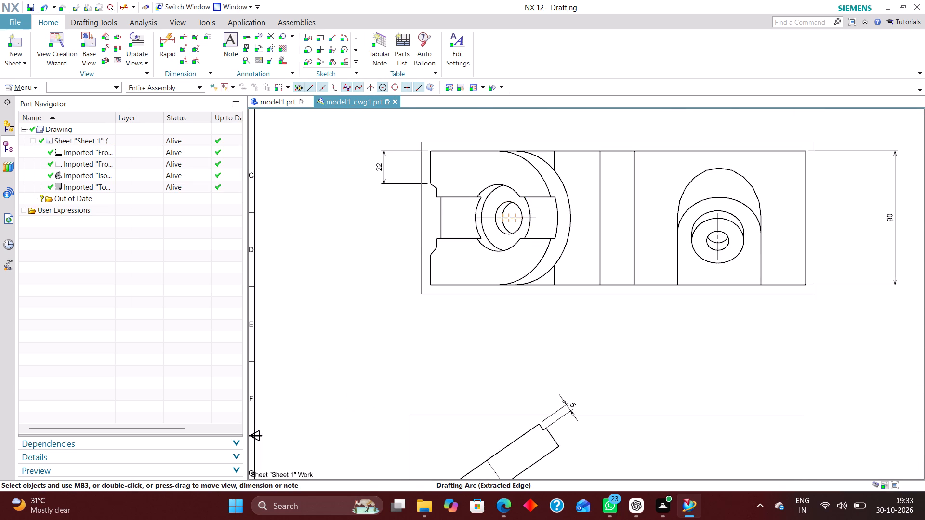
scroll(491, 210, "up", 3)
scroll(469, 174, "down", 1)
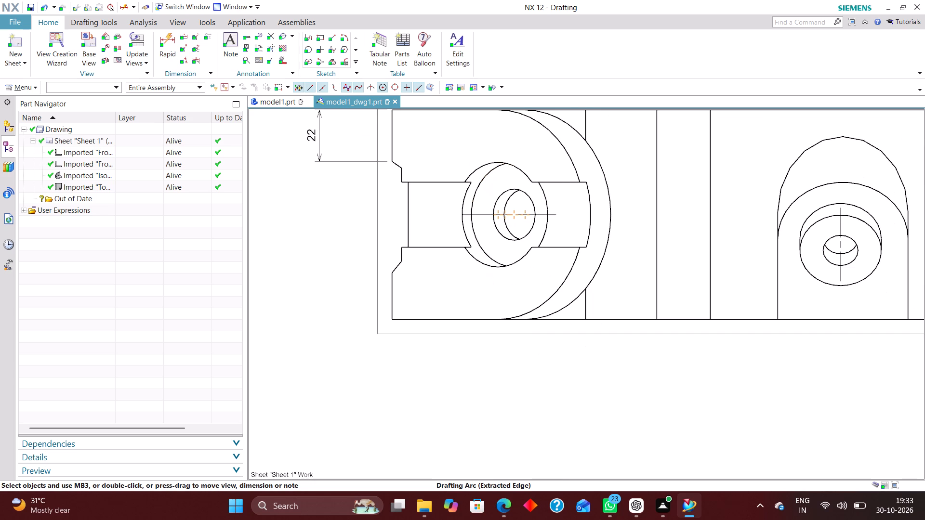
scroll(468, 185, "down", 3)
scroll(528, 182, "up", 2)
scroll(441, 264, "down", 3)
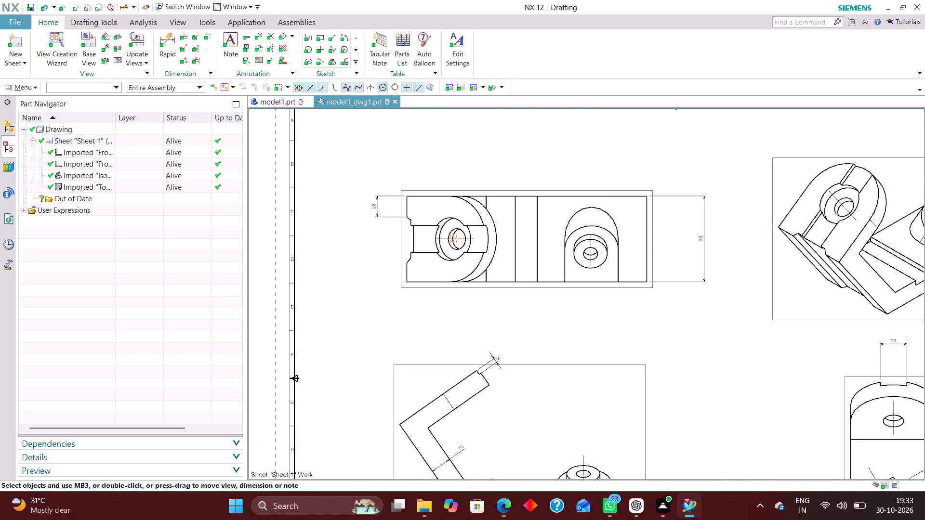
scroll(443, 160, "down", 1)
scroll(480, 201, "up", 2)
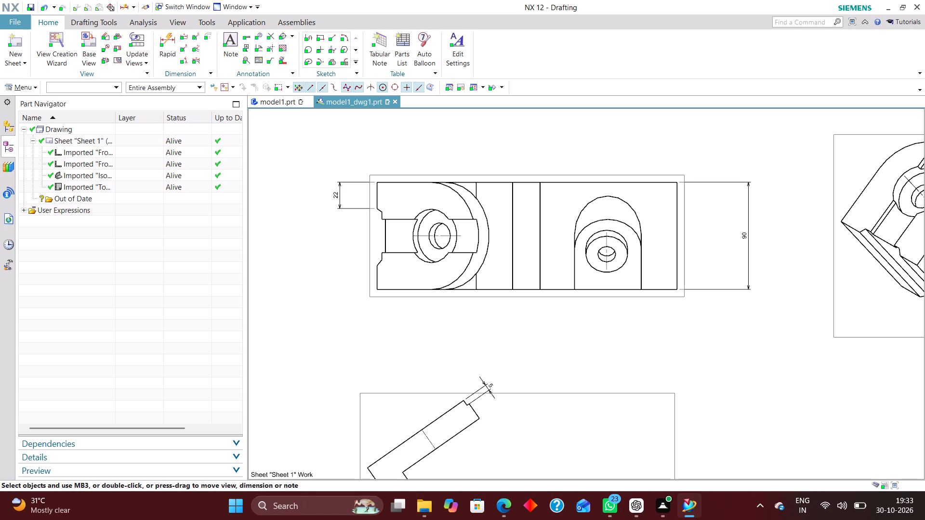
Add a radial Rapid dimension to the inner large arc of the rounded end in the top view, placed above the view.
left_click(162, 33)
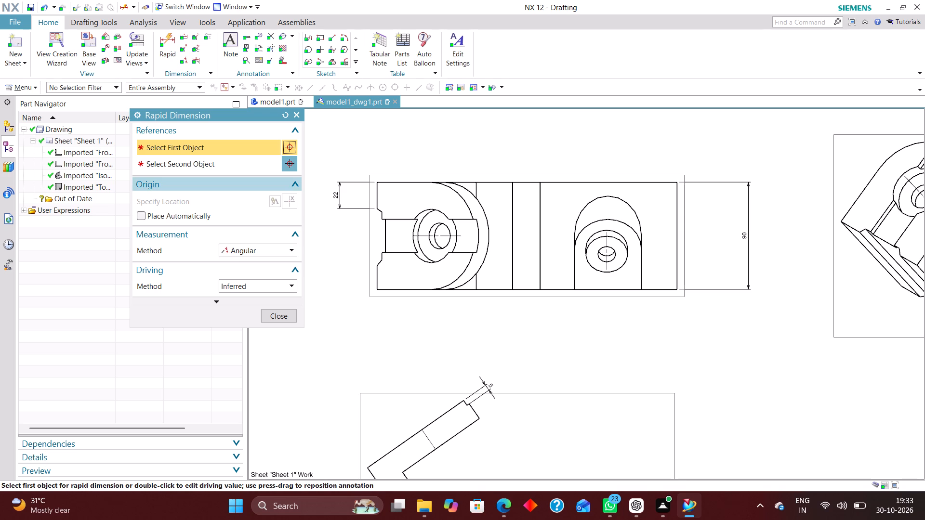
left_click(256, 252)
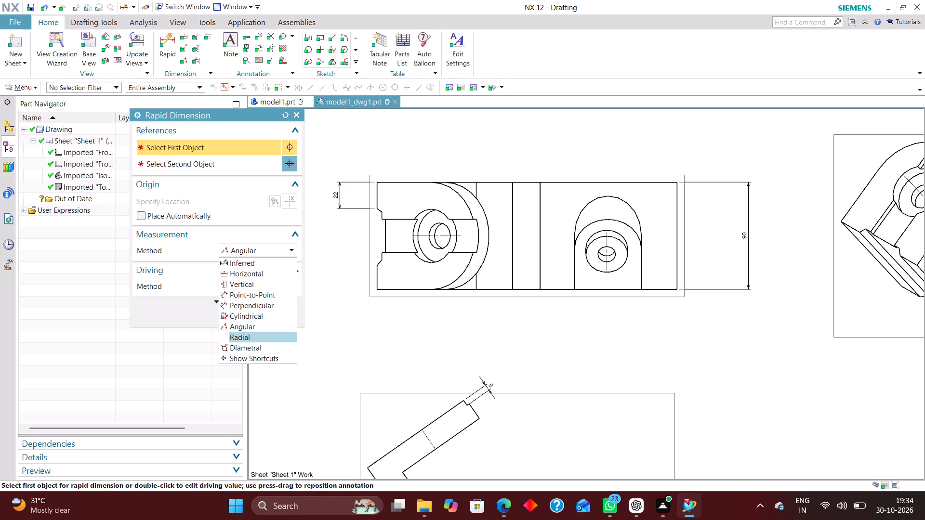
left_click(261, 332)
scroll(472, 205, "up", 3)
left_click(466, 205)
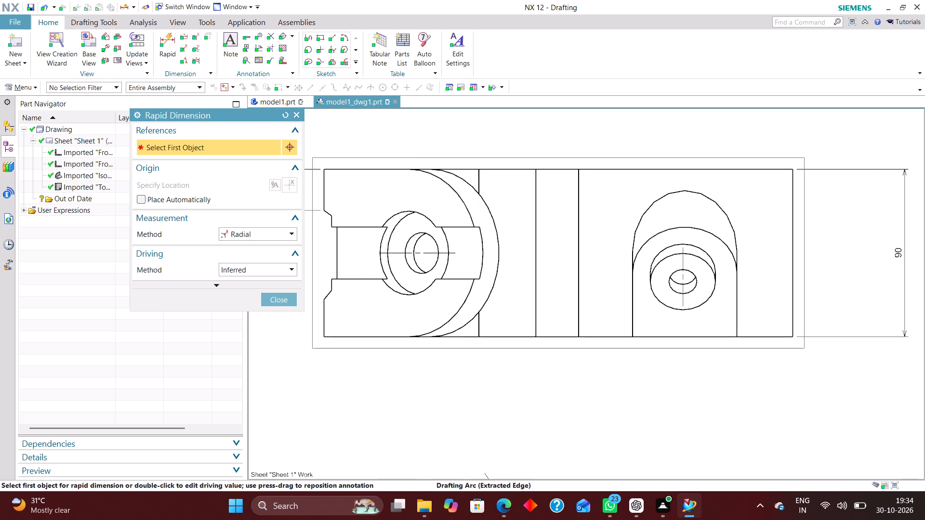
left_click(517, 121)
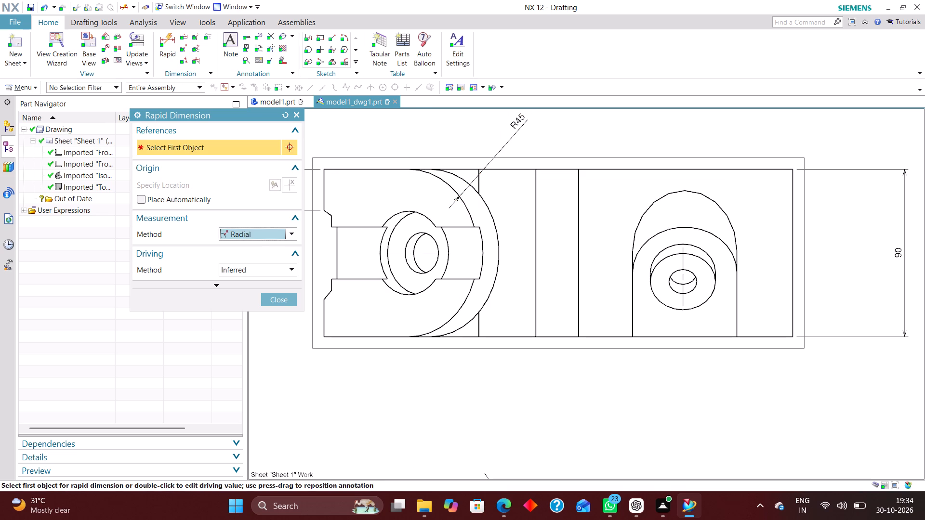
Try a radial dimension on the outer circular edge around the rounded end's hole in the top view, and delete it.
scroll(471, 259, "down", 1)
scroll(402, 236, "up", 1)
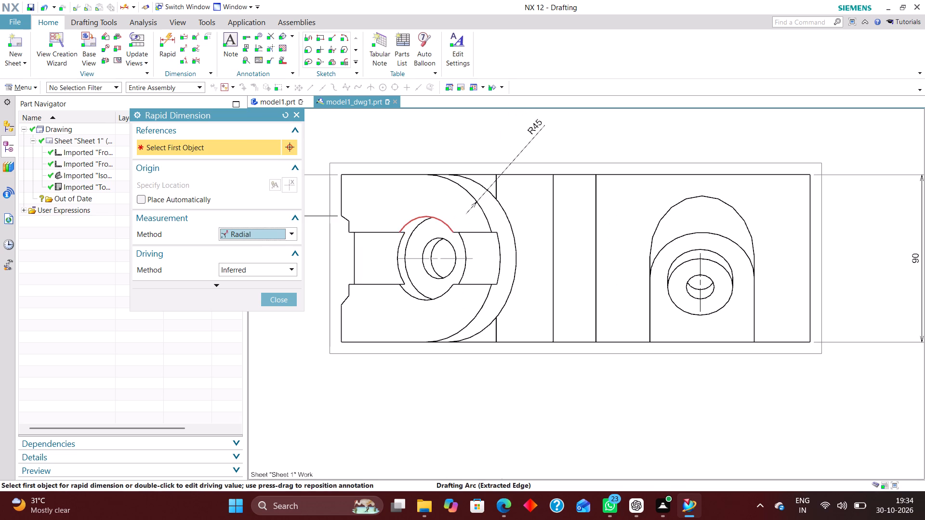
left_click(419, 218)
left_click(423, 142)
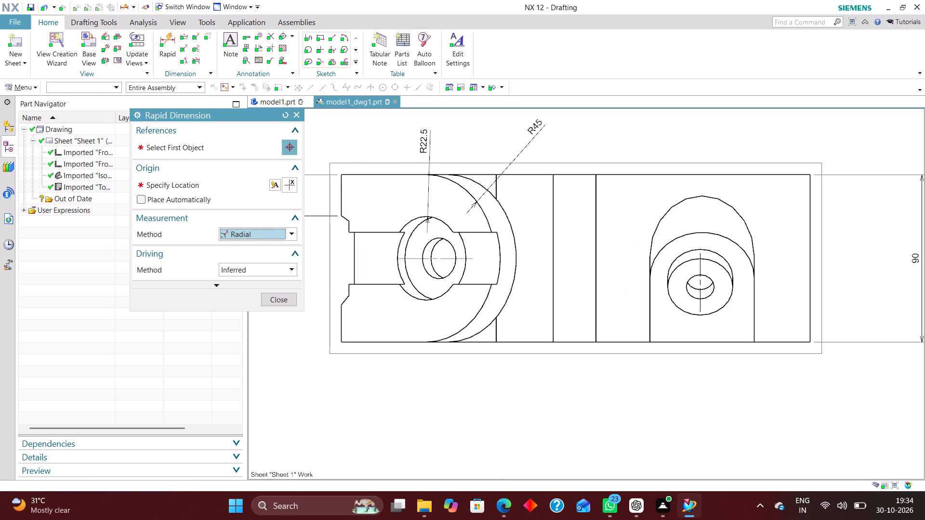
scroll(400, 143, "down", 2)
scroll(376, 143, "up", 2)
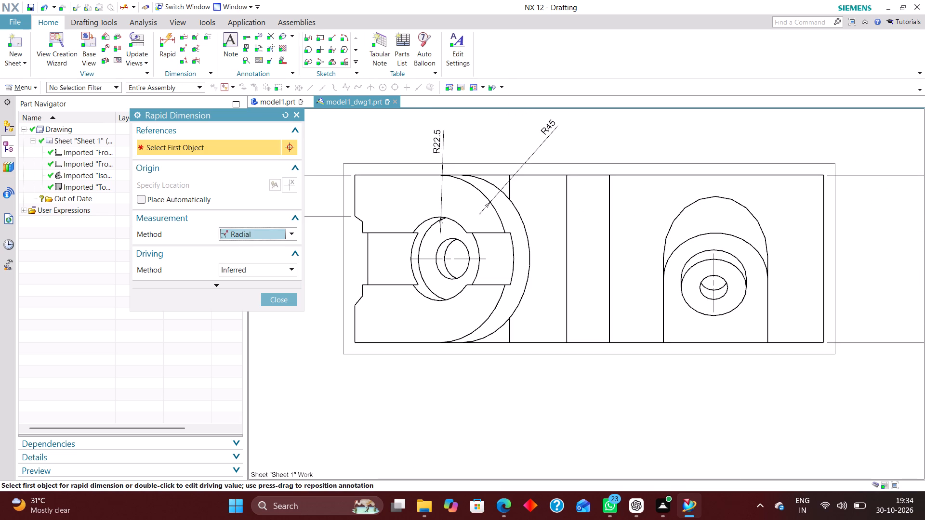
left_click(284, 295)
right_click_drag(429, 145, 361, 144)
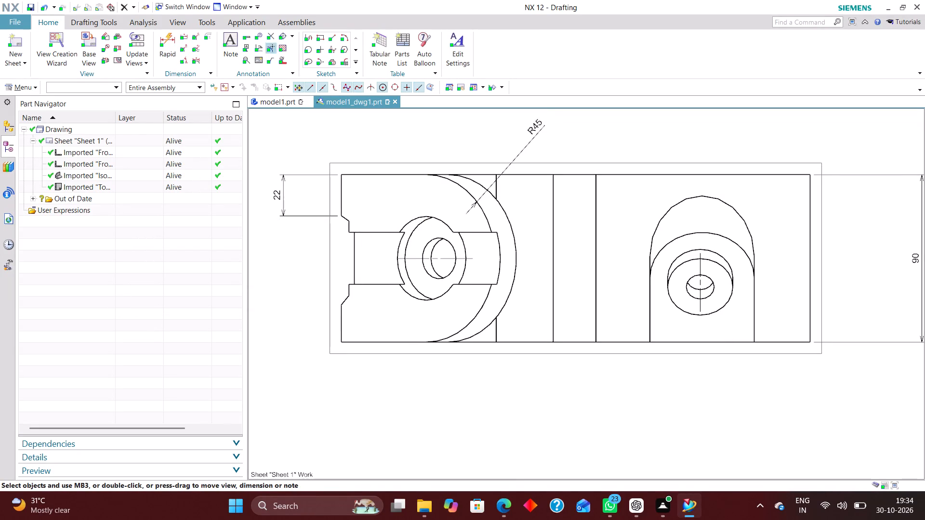
Add a diametral Rapid dimension to the outer circular edge around the rounded end's hole in the top view, placed above the view.
left_click(168, 40)
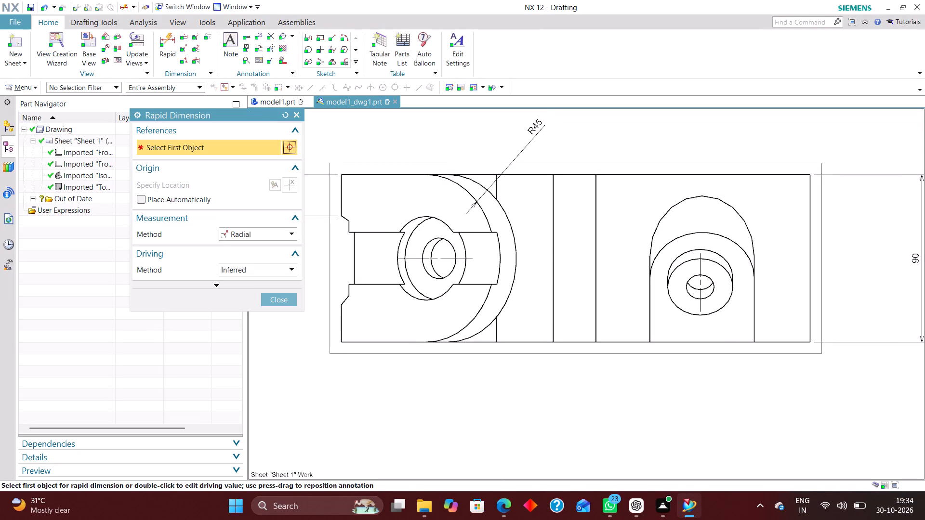
left_click(261, 244)
left_click(268, 235)
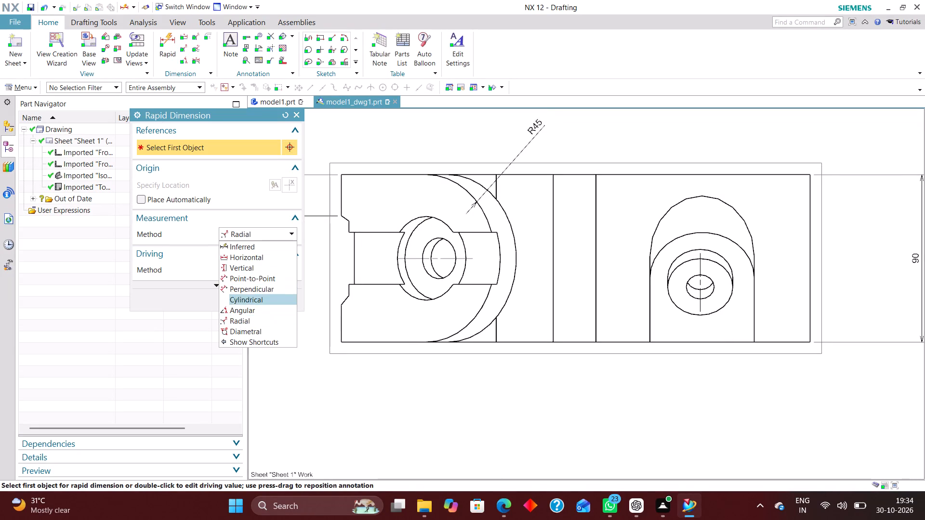
left_click(256, 332)
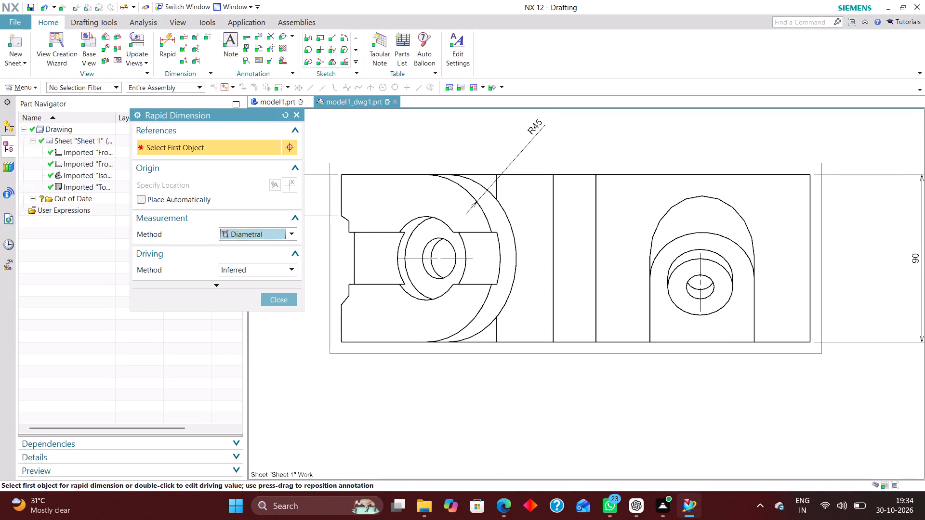
left_click(412, 218)
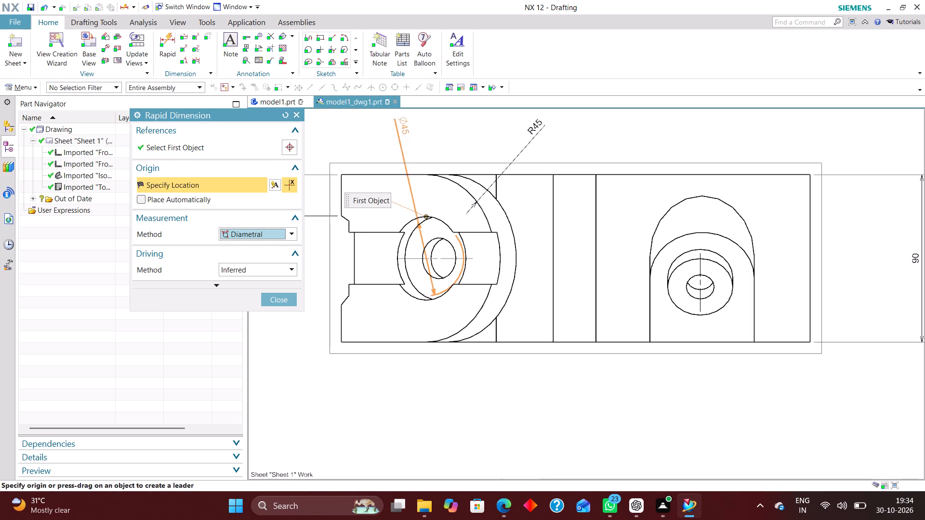
left_click(399, 132)
Add a diametral dimension to the rounded arc of the upright lug in the side-profile view, placed above the lug.
scroll(438, 139, "down", 6)
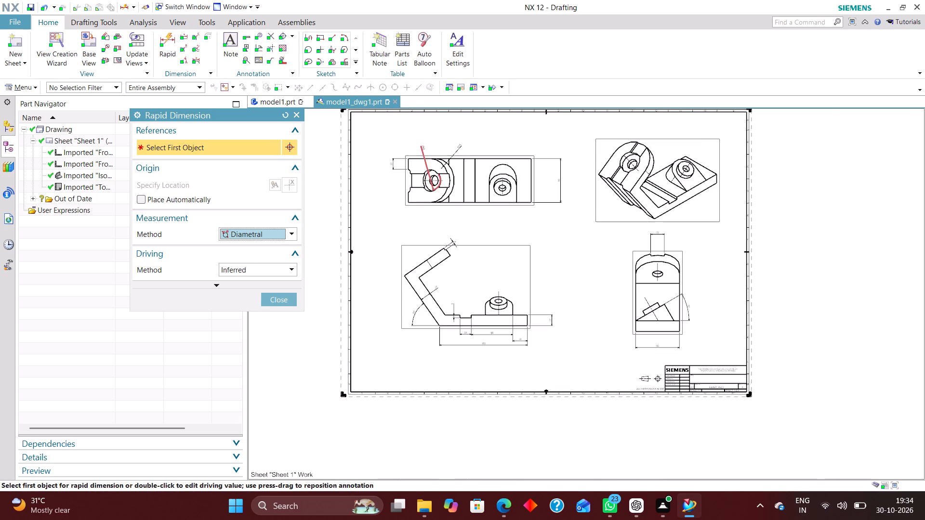
scroll(510, 312, "up", 2)
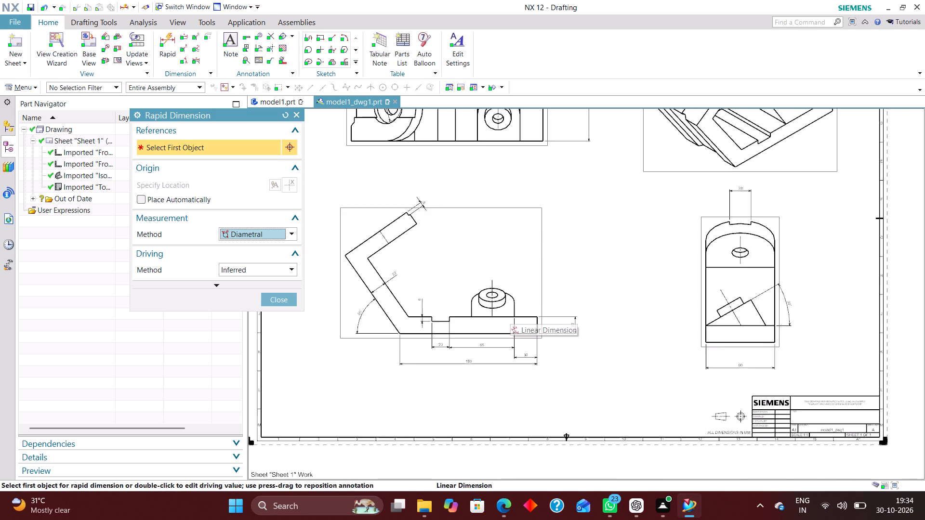
scroll(510, 312, "up", 1)
scroll(507, 217, "down", 2)
scroll(508, 258, "up", 5)
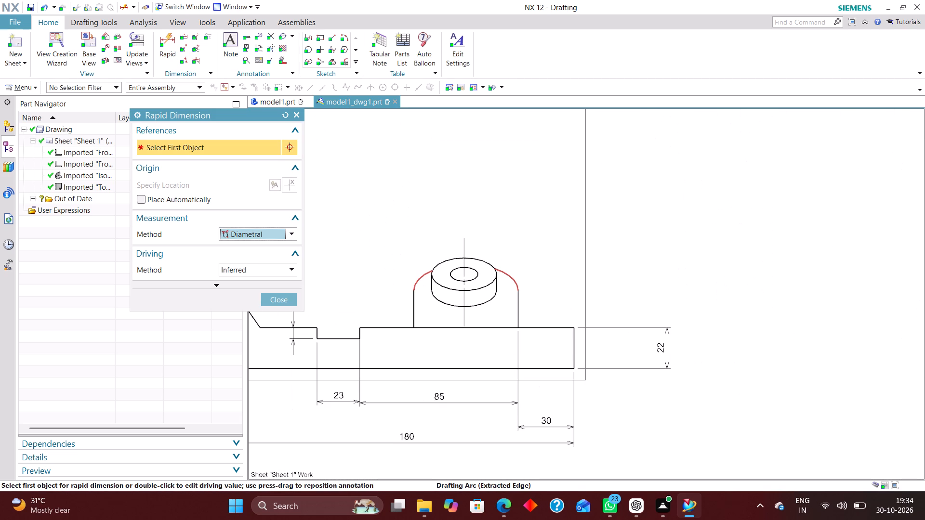
left_click(513, 277)
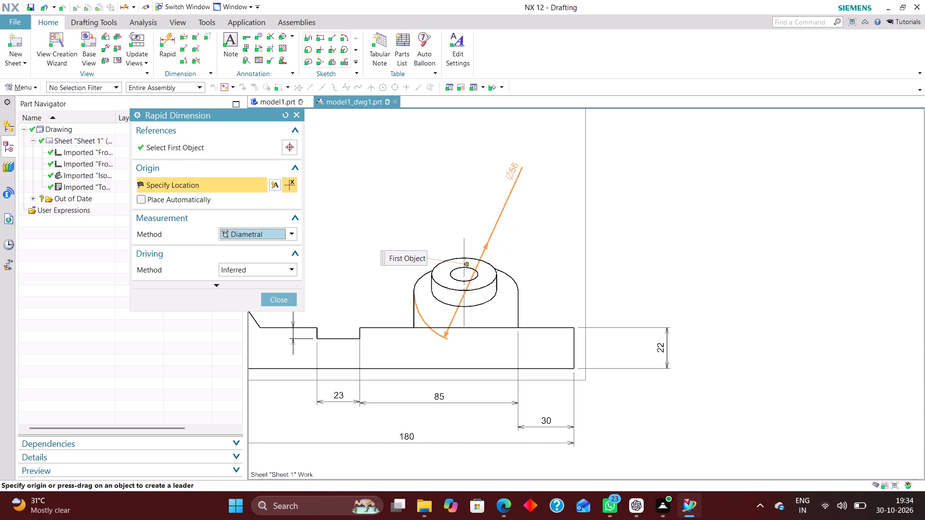
left_click(526, 182)
Add diametral dimensions to the lug's cylindrical boss and its through hole in the side-profile view, placed on opposite sides above it.
scroll(483, 312, "up", 2)
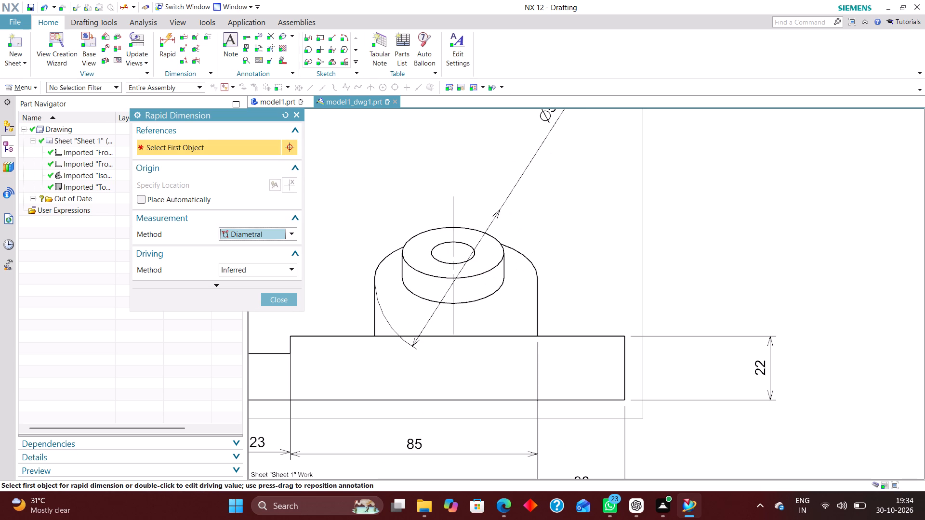
left_click(497, 266)
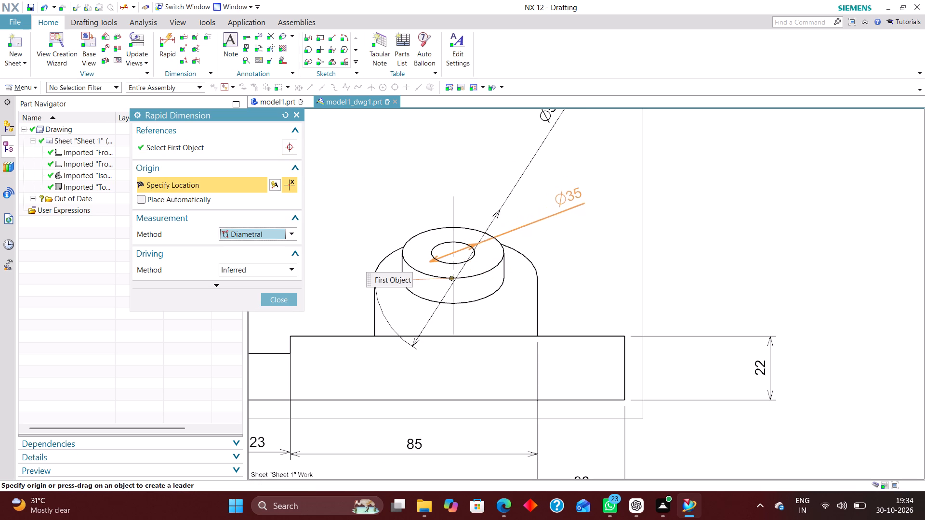
left_click(566, 204)
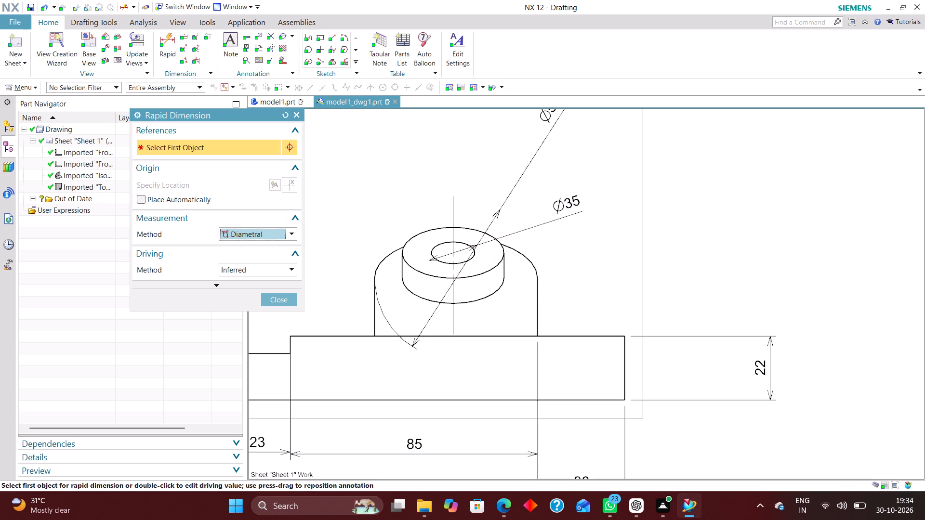
left_click(444, 262)
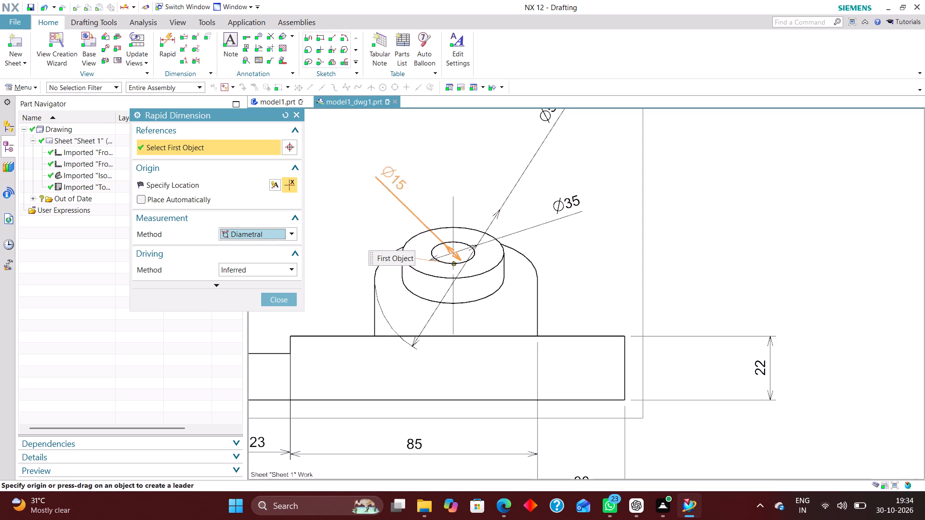
left_click(383, 181)
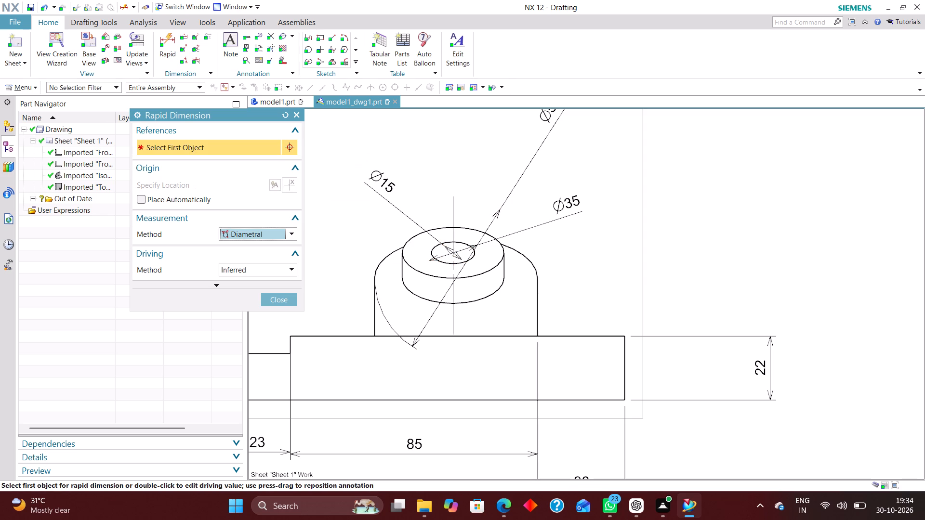
left_click(281, 299)
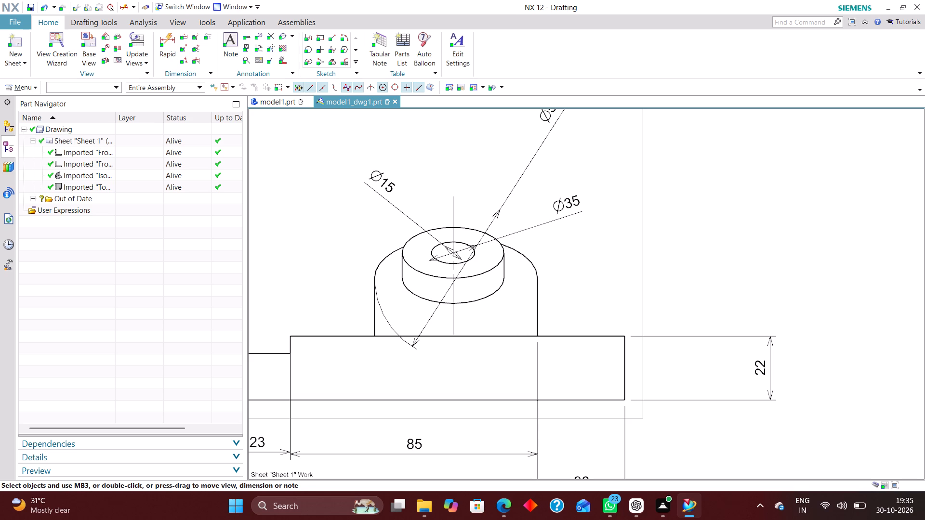
Examine the dimensioned views across the sheet for features that still need dimensions.
scroll(533, 270, "down", 8)
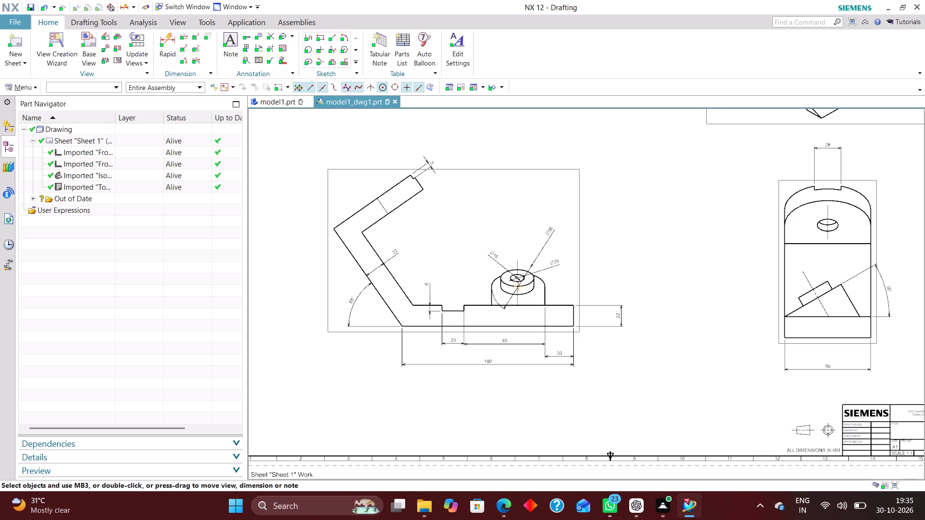
scroll(502, 284, "down", 4)
scroll(421, 246, "down", 2)
scroll(492, 208, "up", 4)
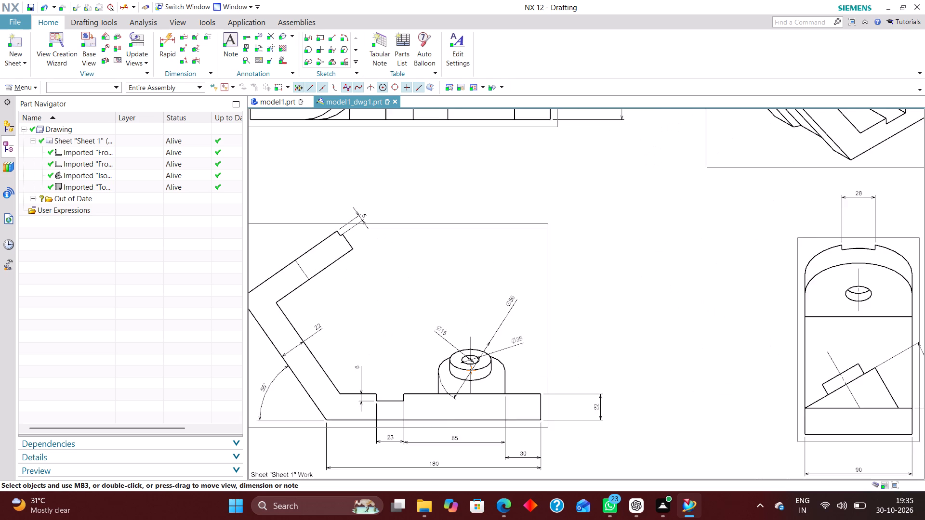
scroll(489, 279, "down", 4)
scroll(485, 221, "up", 2)
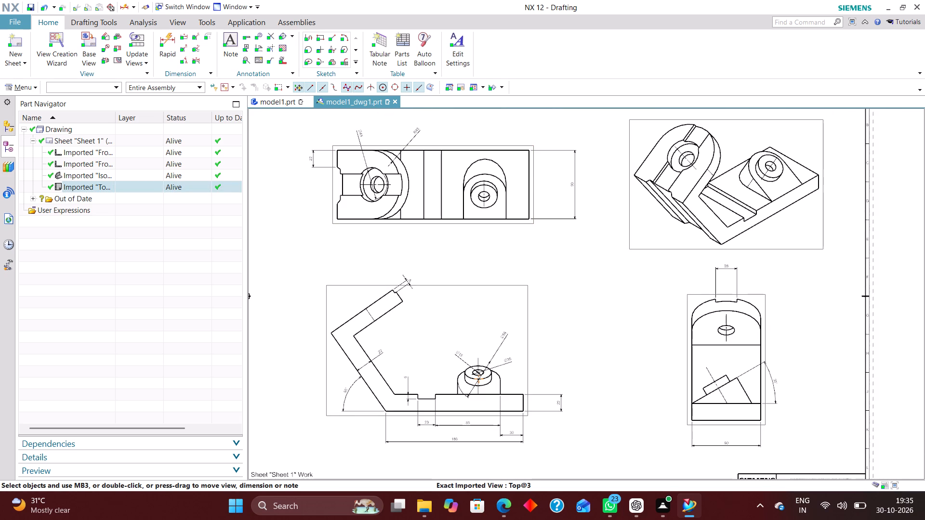
scroll(491, 259, "up", 1)
Add an inferred Rapid dimension for the width of the round-topped lug between its lower corners in the top view, placed below the view.
left_click(171, 40)
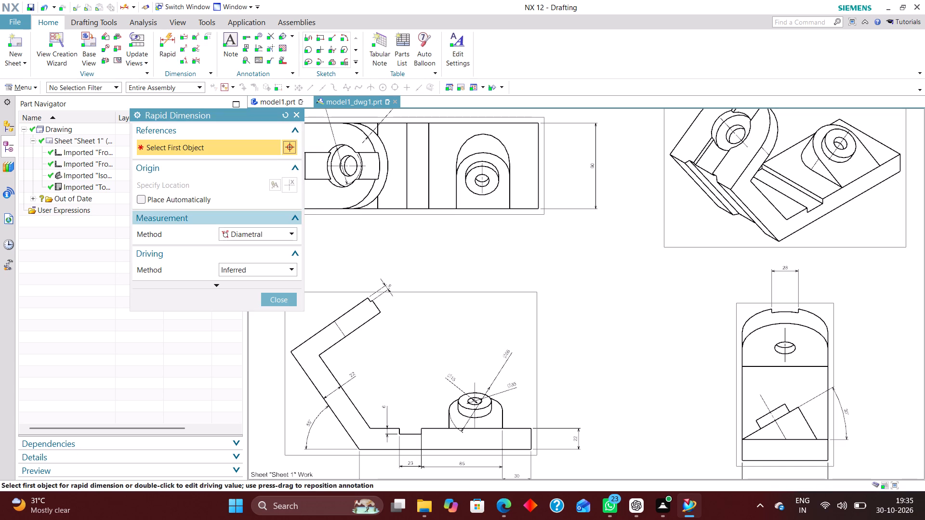
left_click(283, 233)
left_click(280, 246)
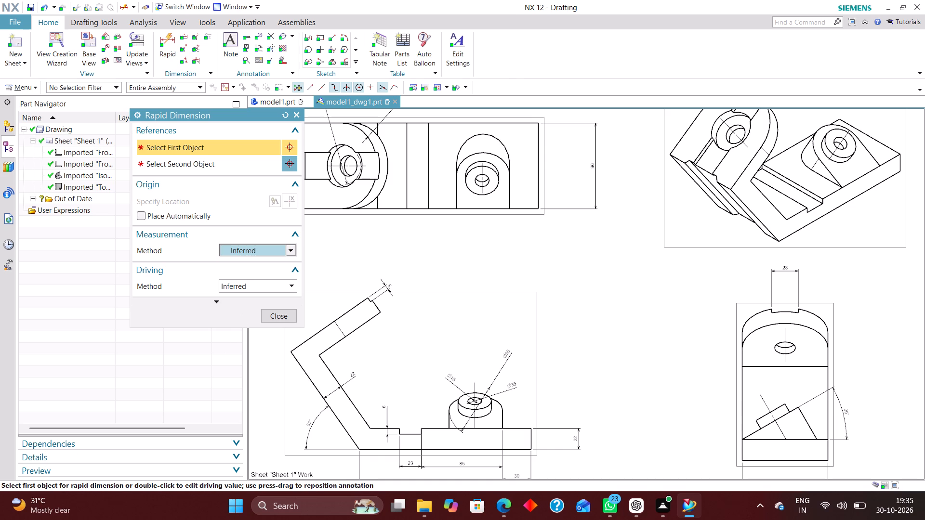
scroll(468, 213, "up", 3)
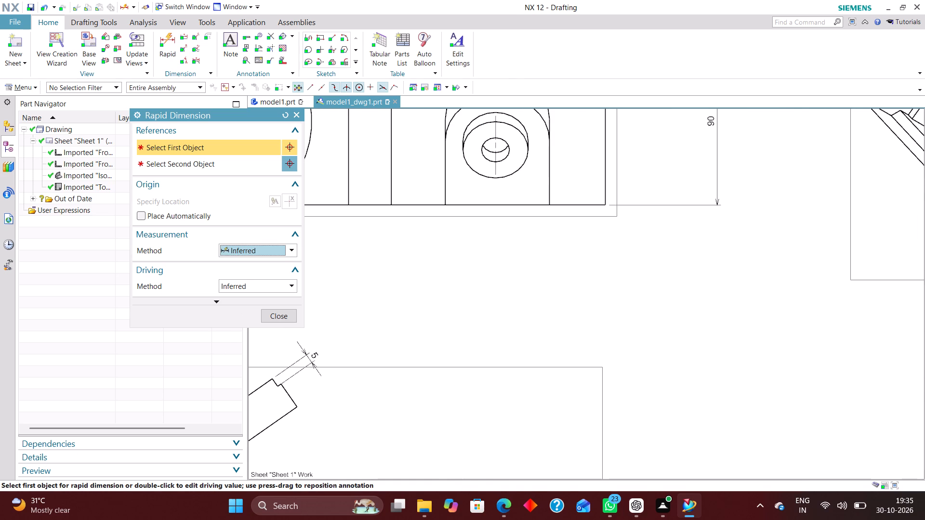
left_click(446, 204)
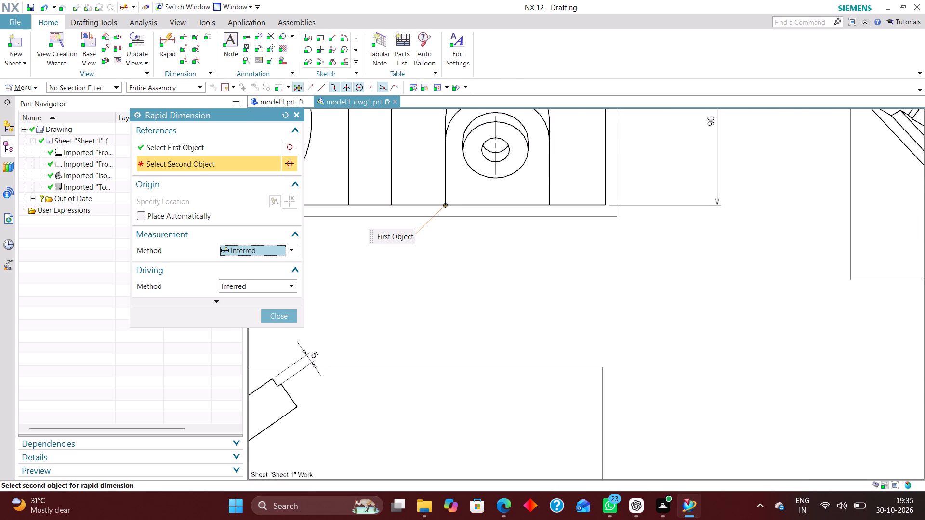
left_click(550, 204)
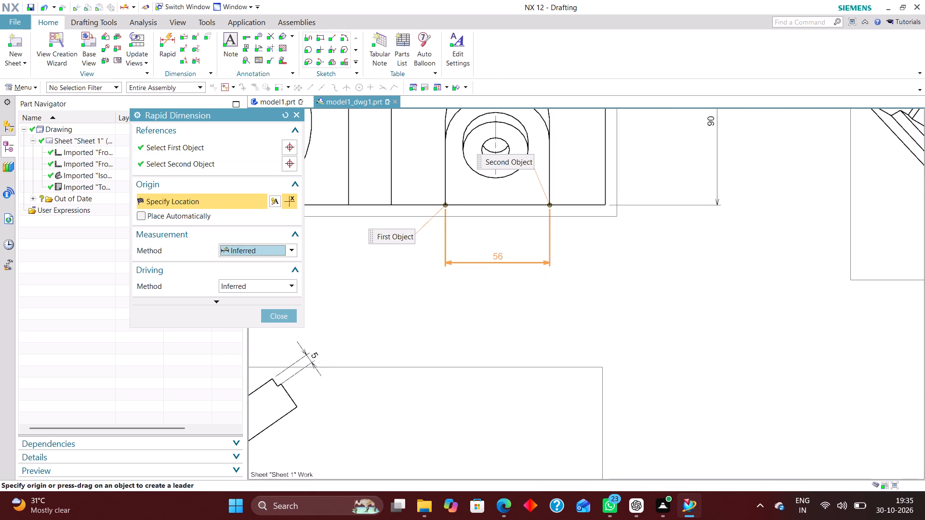
left_click(501, 250)
left_click(285, 315)
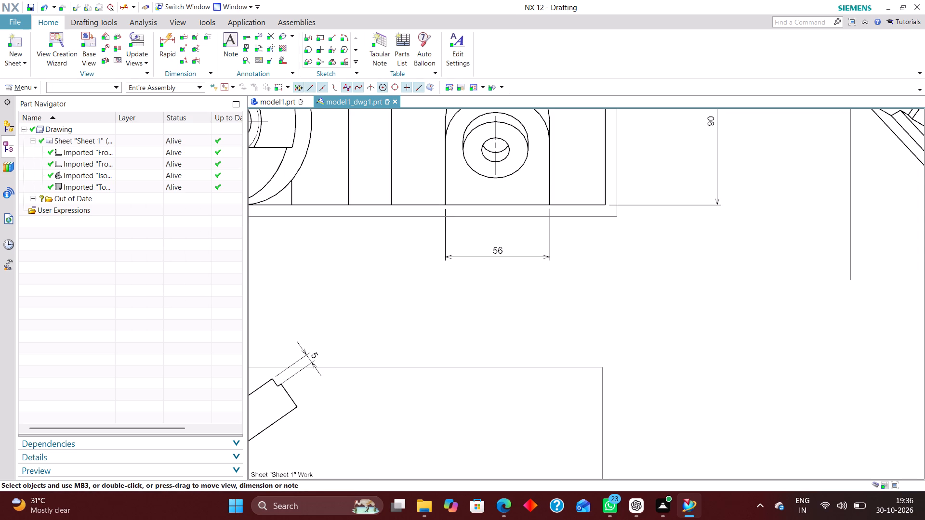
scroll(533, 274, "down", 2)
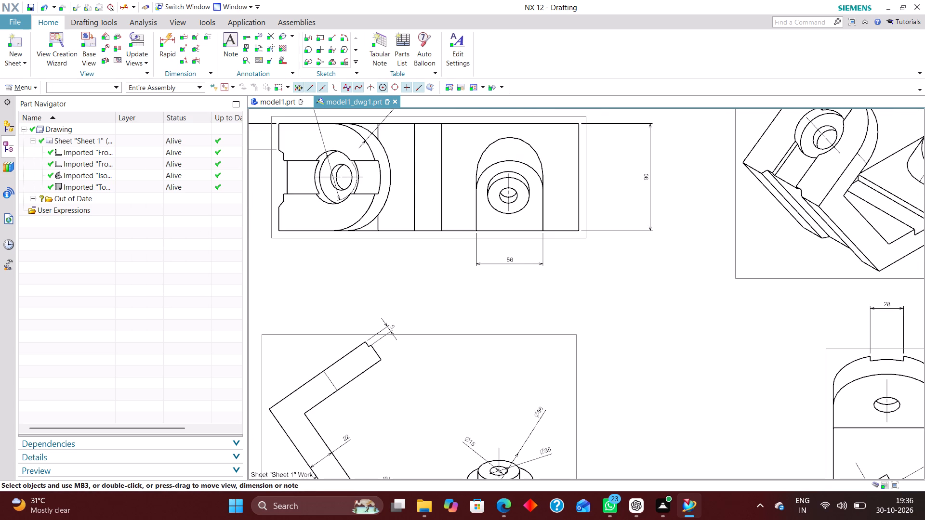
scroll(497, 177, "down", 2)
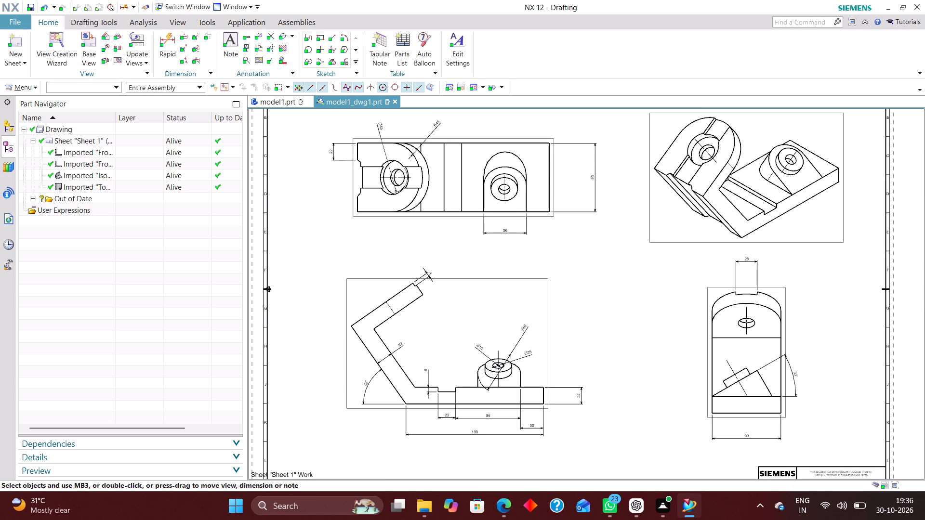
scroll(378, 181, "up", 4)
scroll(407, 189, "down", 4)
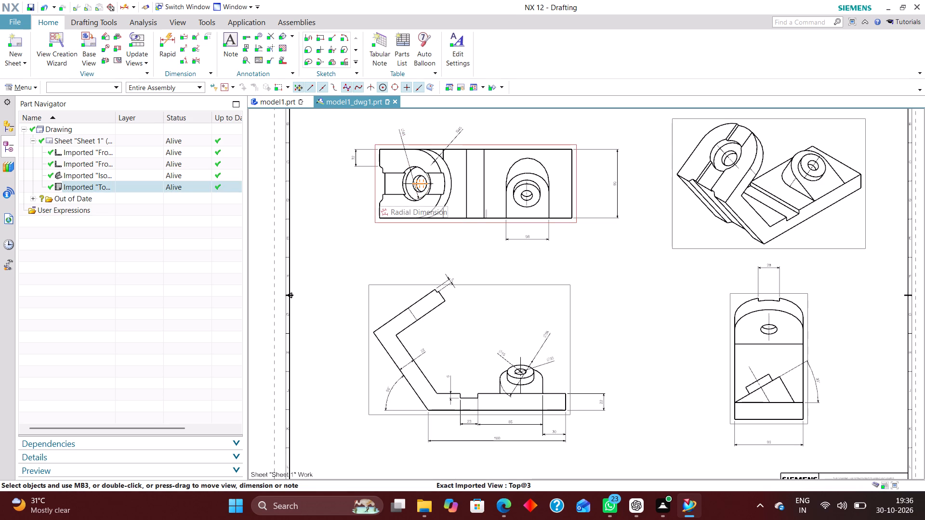
Show the isometric view's label and set its view label type to Name.
scroll(433, 208, "down", 1)
scroll(572, 238, "up", 1)
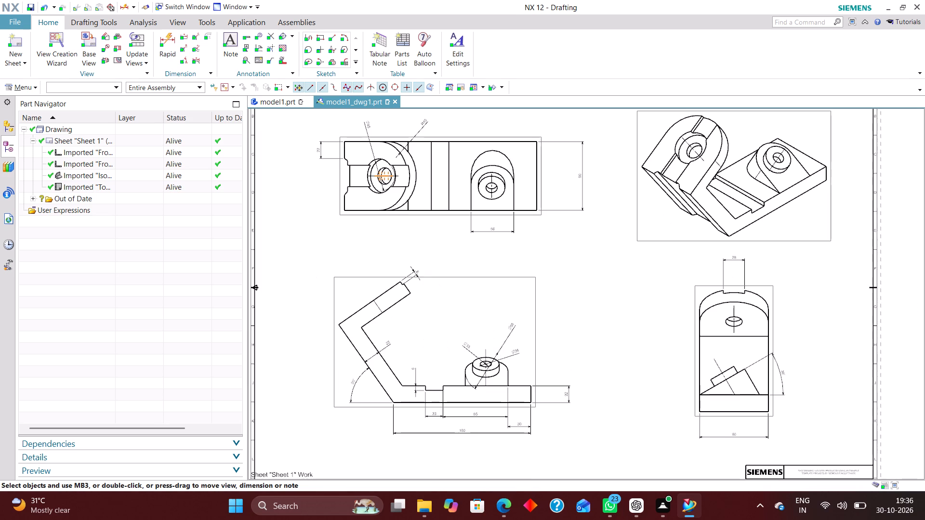
right_click_drag(593, 222, 542, 298)
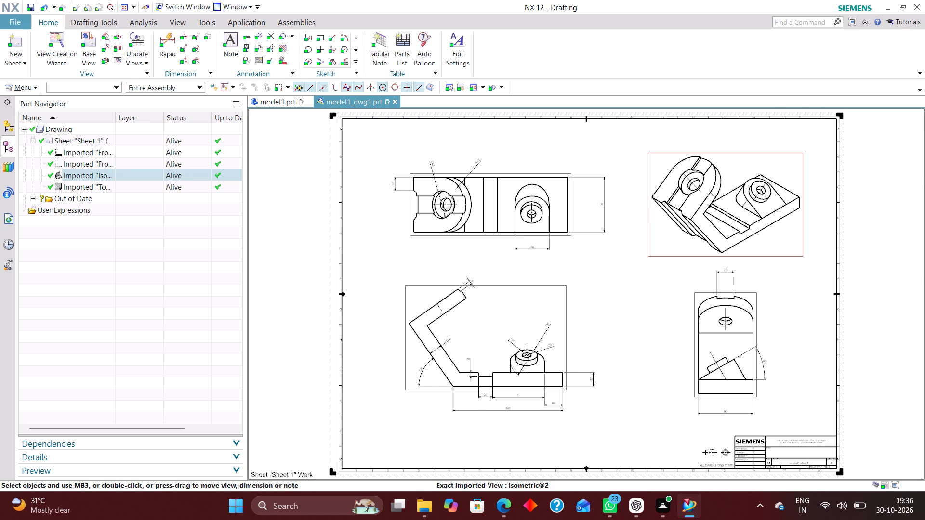
right_click(772, 256)
left_click(810, 42)
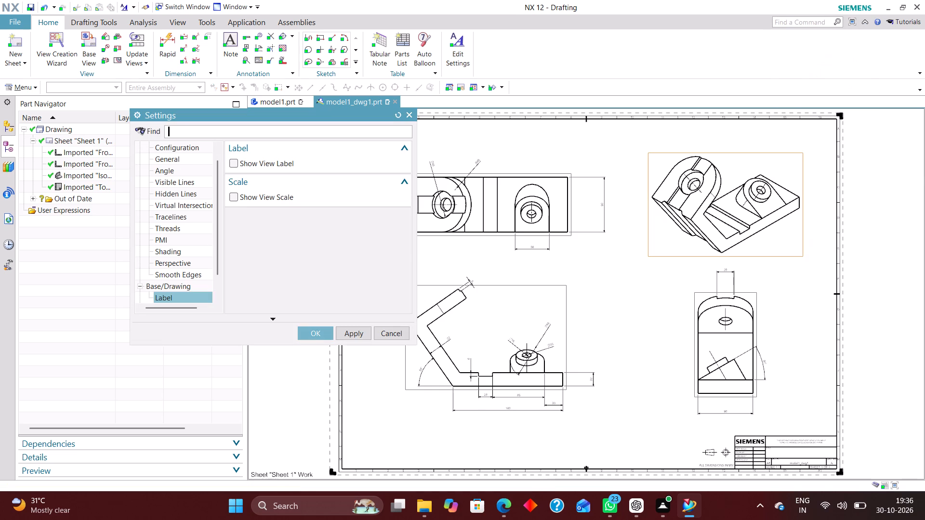
left_click(234, 160)
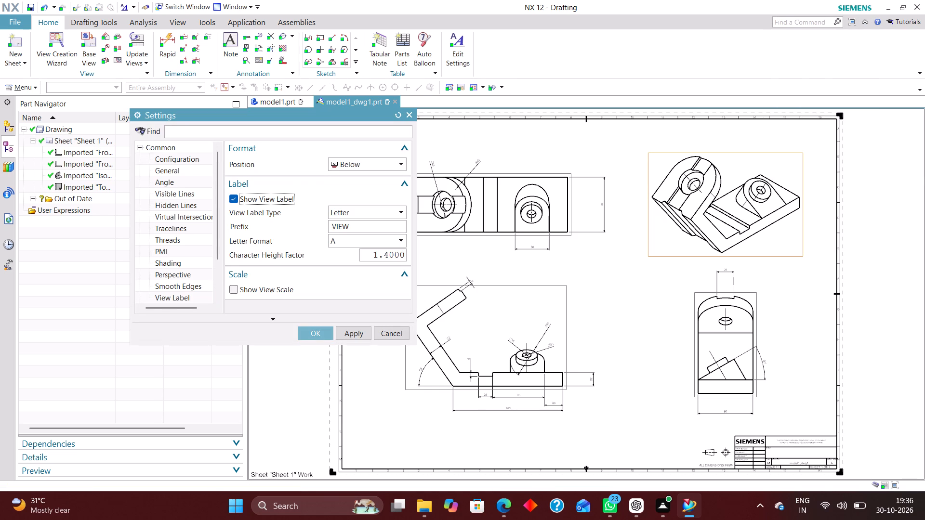
left_click(374, 213)
left_click(368, 222)
left_click(314, 338)
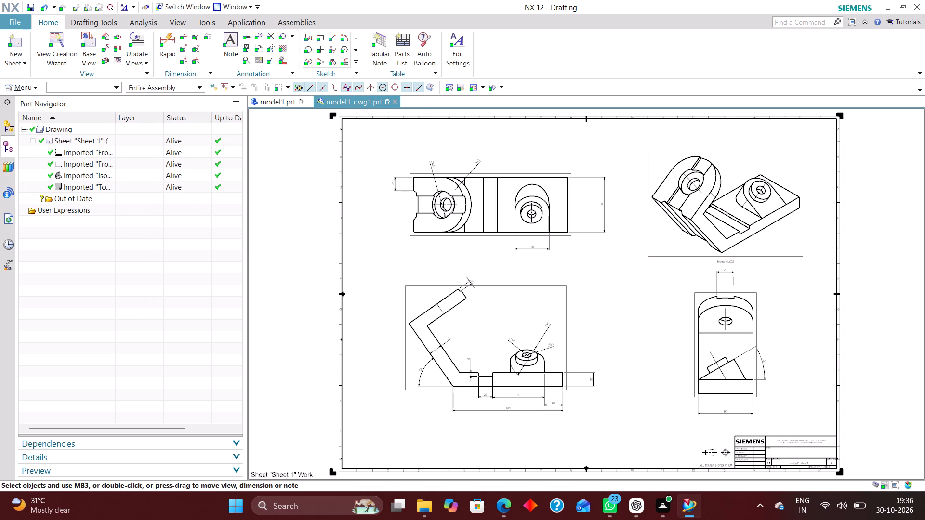
Show the top view's label and set its view label type to Name.
right_click(557, 234)
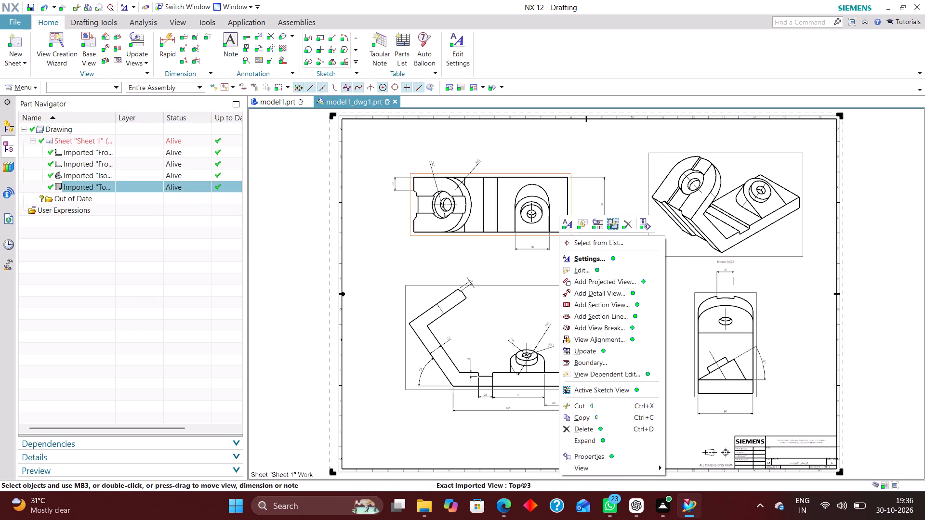
left_click(584, 261)
left_click(239, 160)
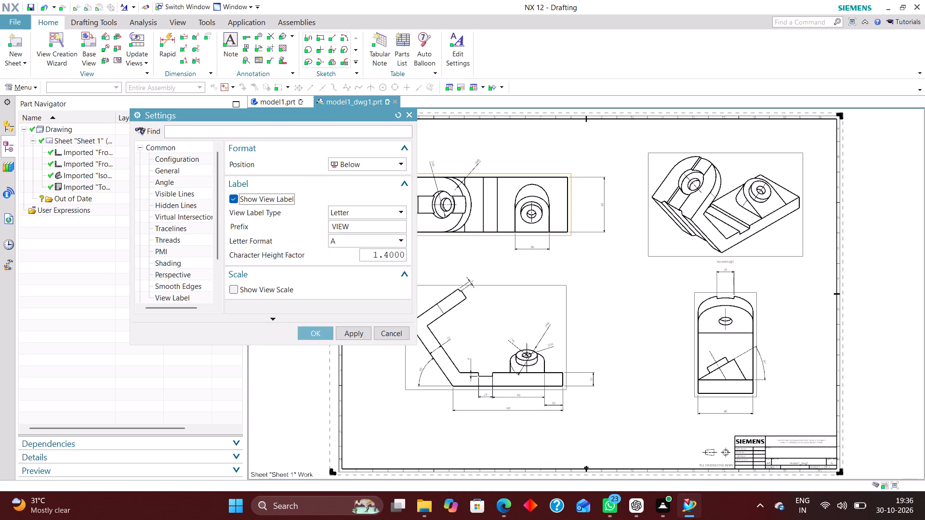
left_click(345, 213)
left_click(347, 224)
left_click(316, 328)
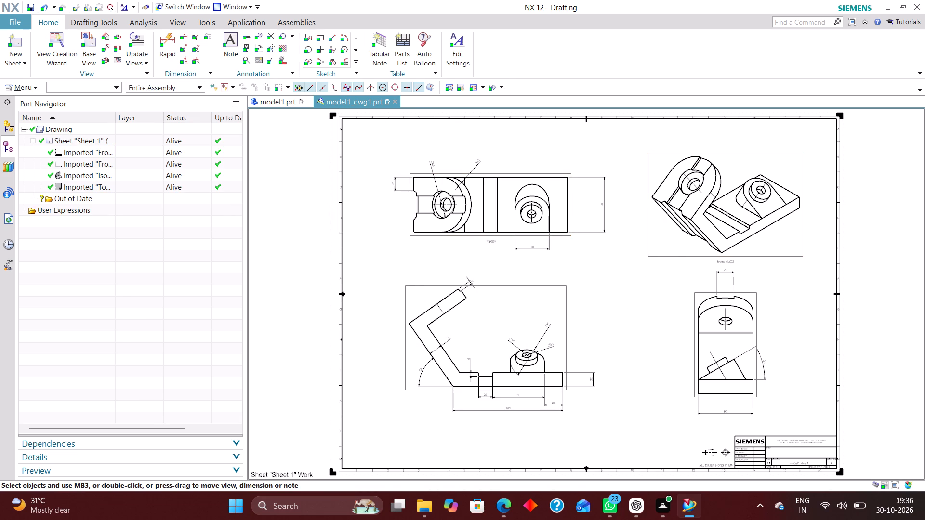
Show the side-profile view's label and set its view label type to Name.
right_click(423, 390)
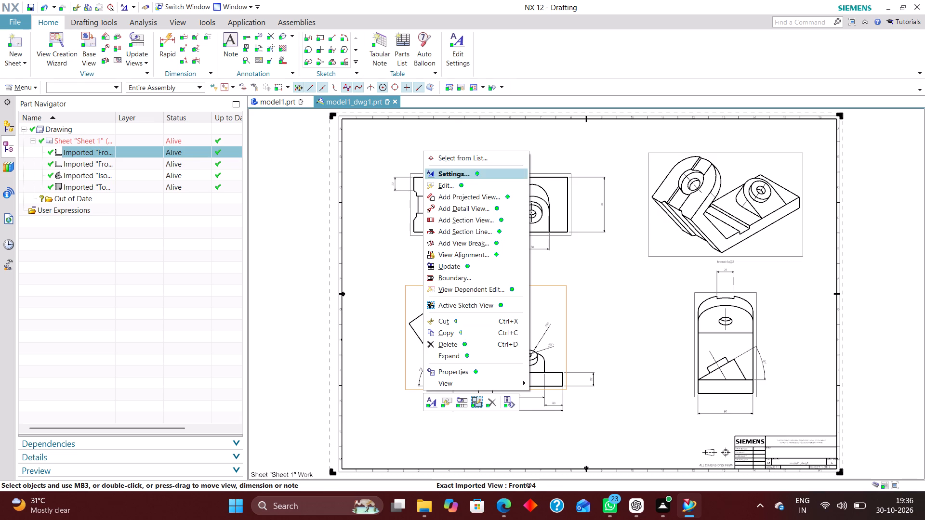
left_click(466, 172)
left_click(237, 161)
left_click(360, 217)
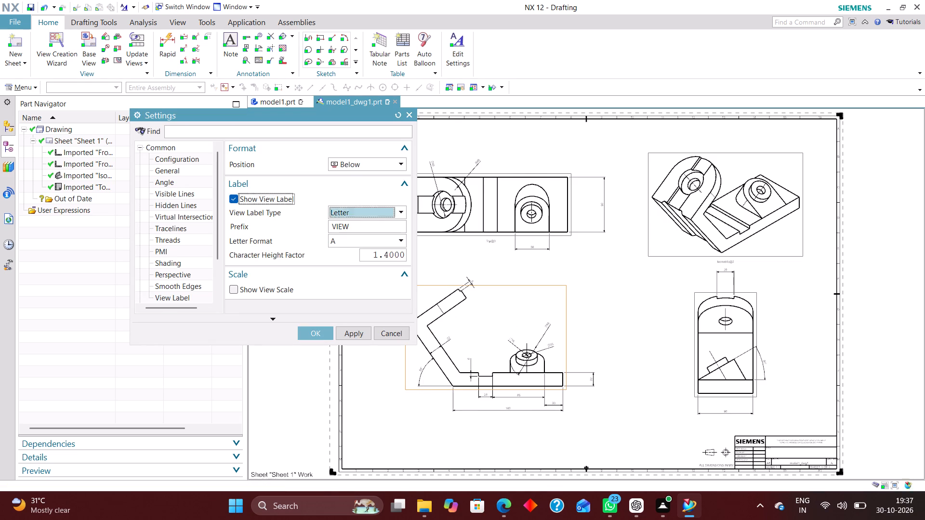
left_click(355, 223)
left_click(325, 333)
Show the label of the narrow end view below the isometric view and set its view label type to Name.
scroll(714, 405, "up", 2)
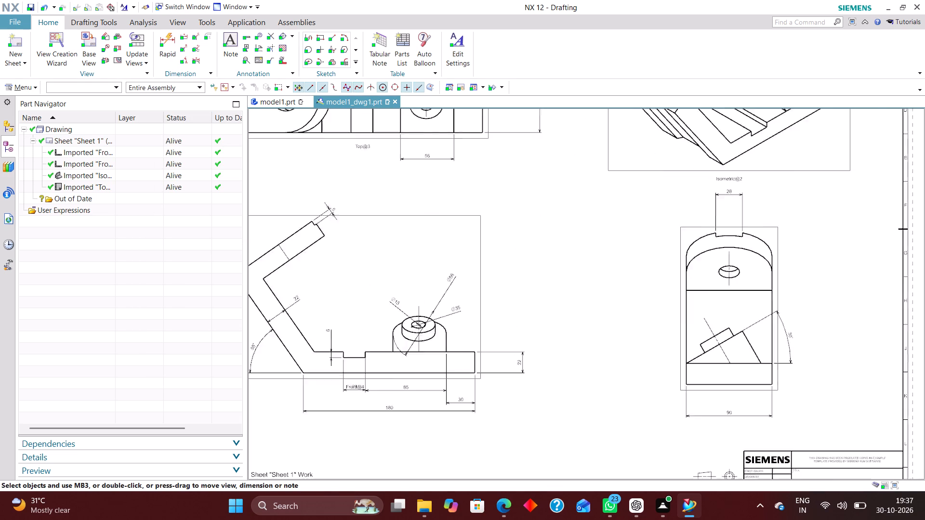
scroll(728, 416, "up", 1)
right_click(728, 381)
left_click(791, 165)
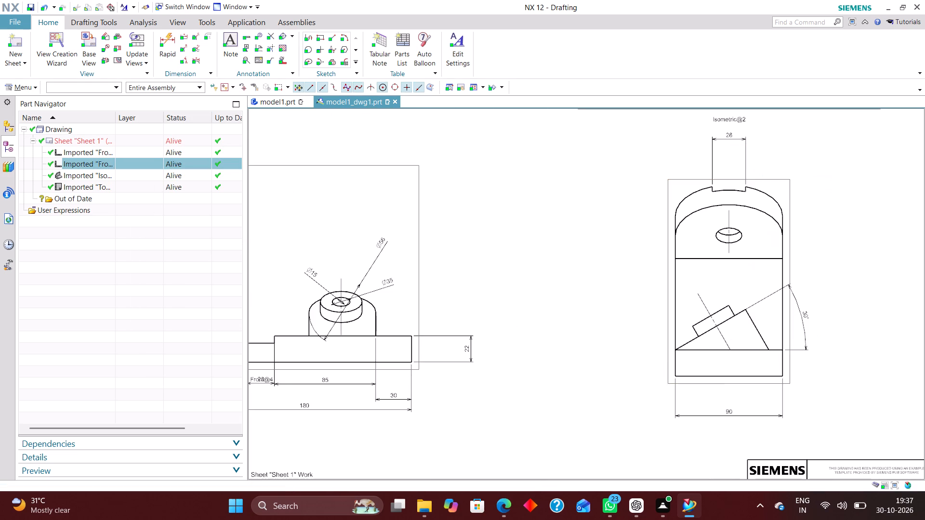
left_click(234, 161)
left_click(357, 210)
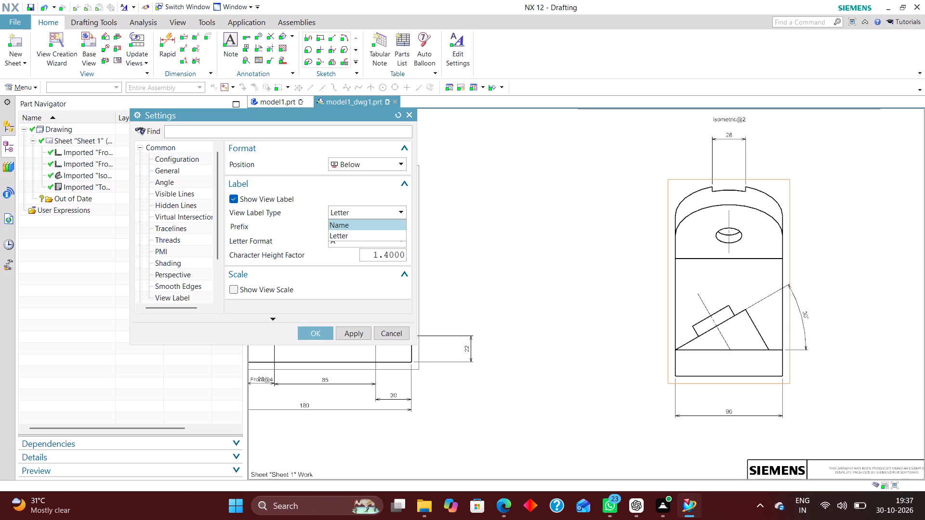
left_click(355, 219)
left_click(350, 224)
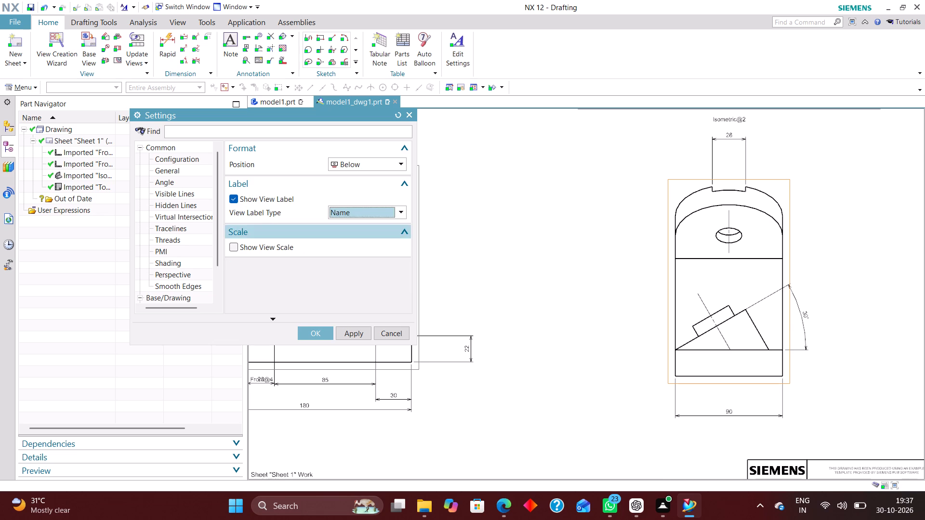
left_click(317, 334)
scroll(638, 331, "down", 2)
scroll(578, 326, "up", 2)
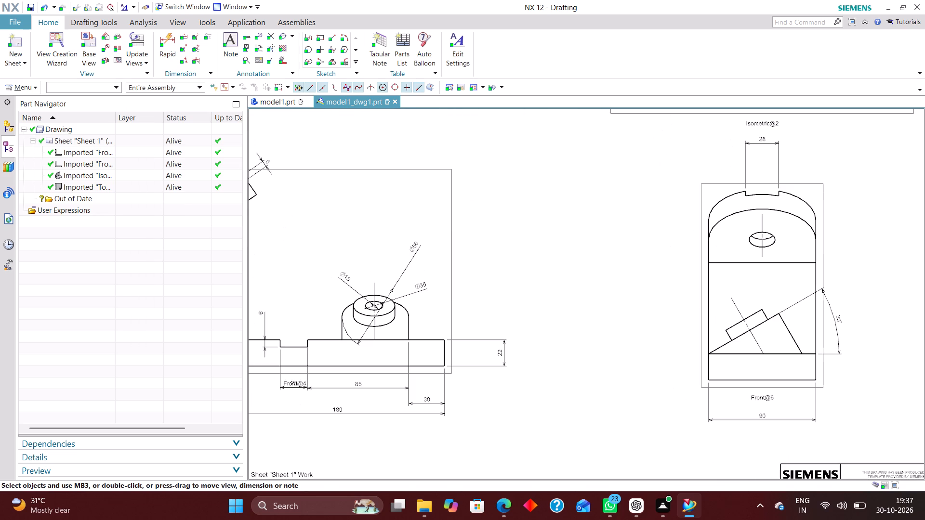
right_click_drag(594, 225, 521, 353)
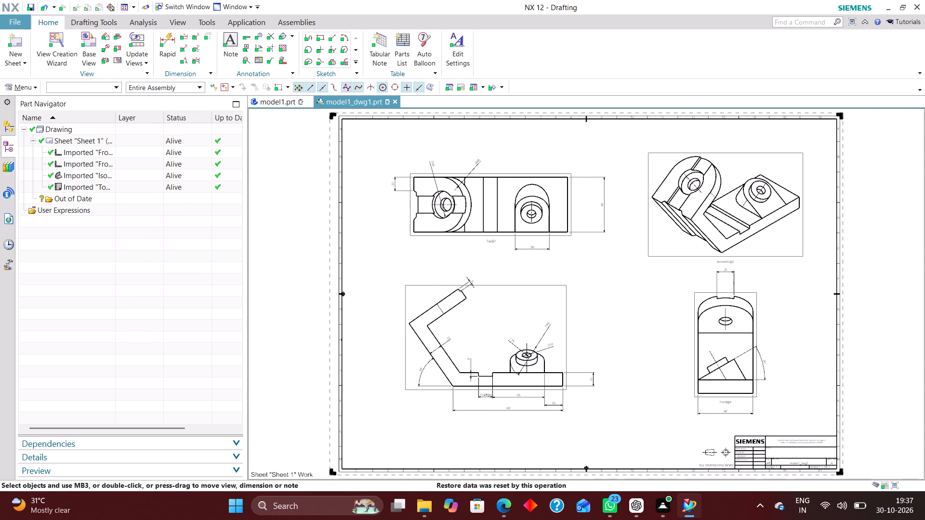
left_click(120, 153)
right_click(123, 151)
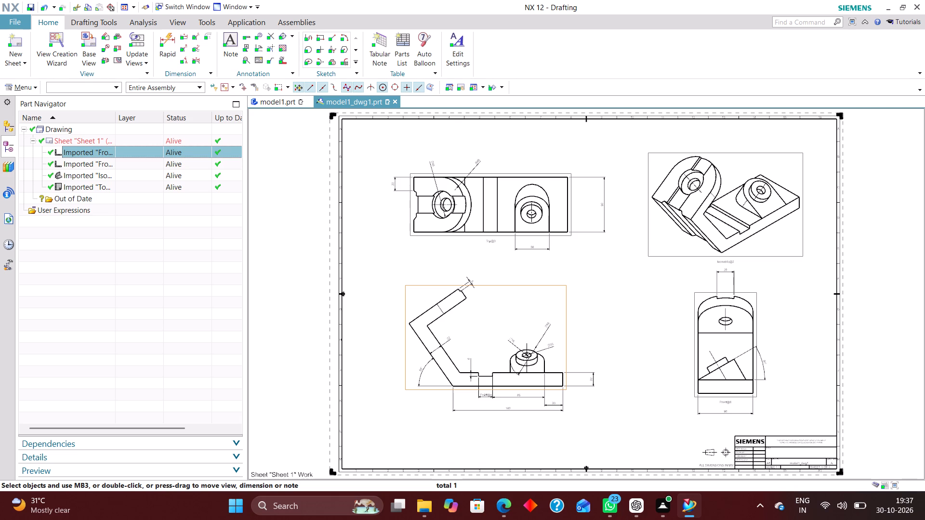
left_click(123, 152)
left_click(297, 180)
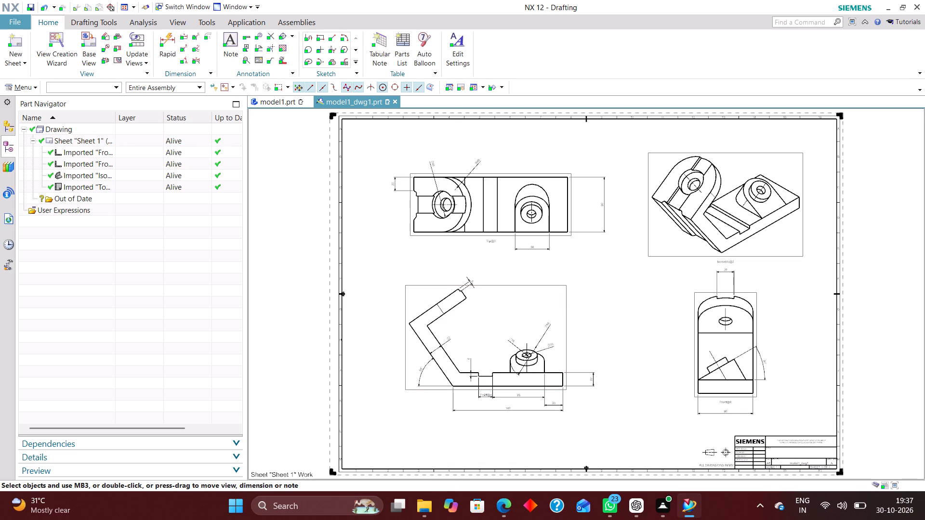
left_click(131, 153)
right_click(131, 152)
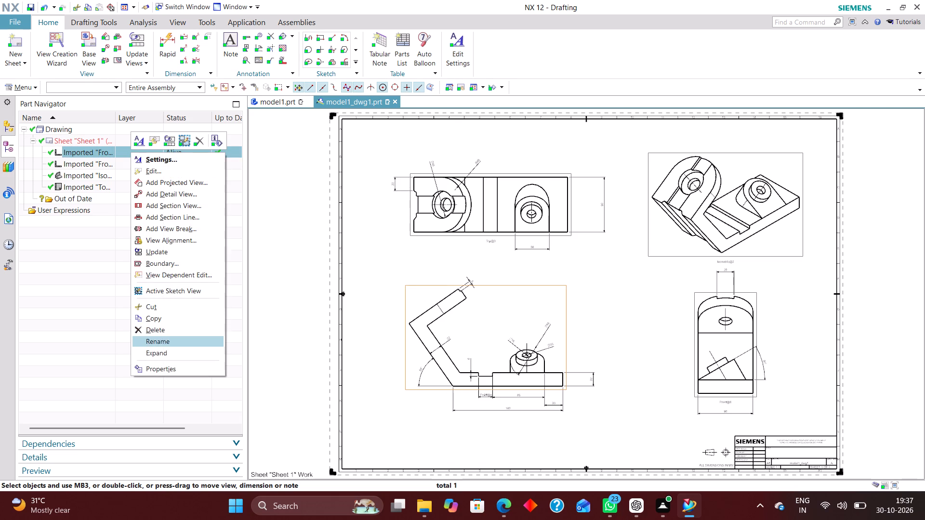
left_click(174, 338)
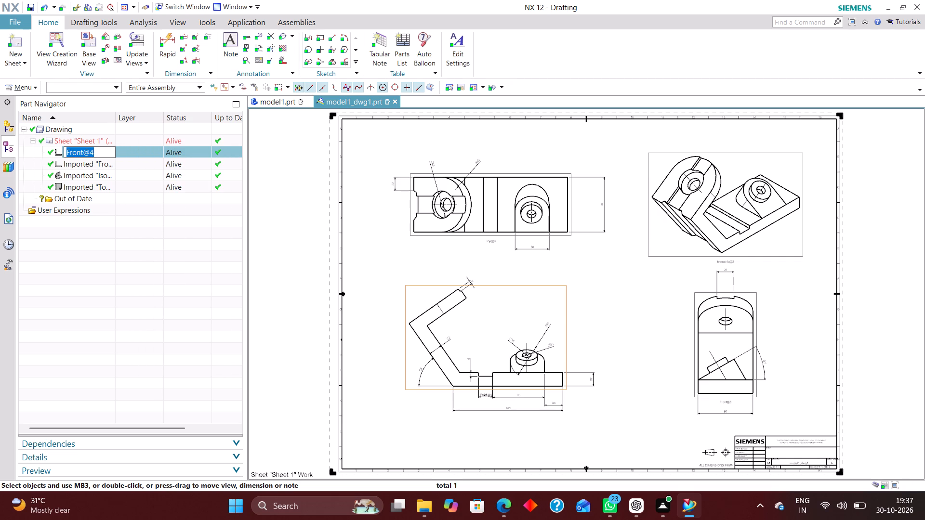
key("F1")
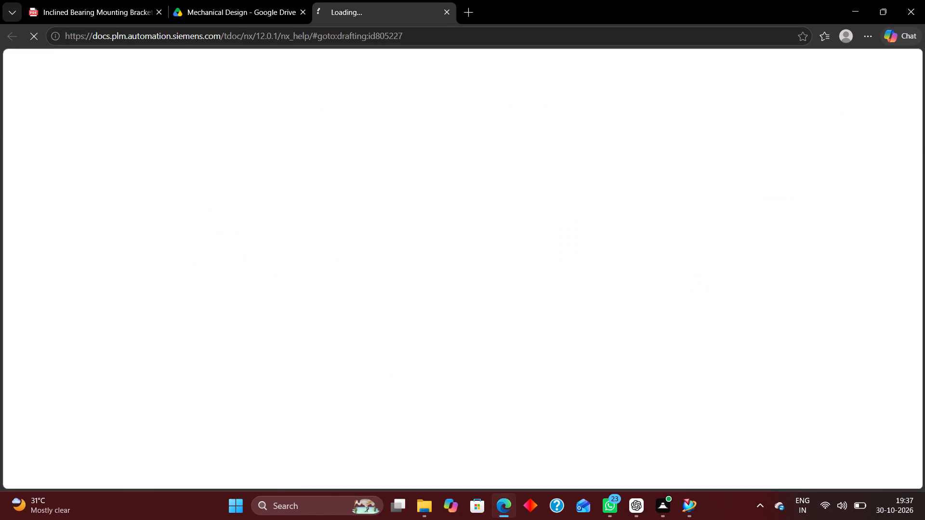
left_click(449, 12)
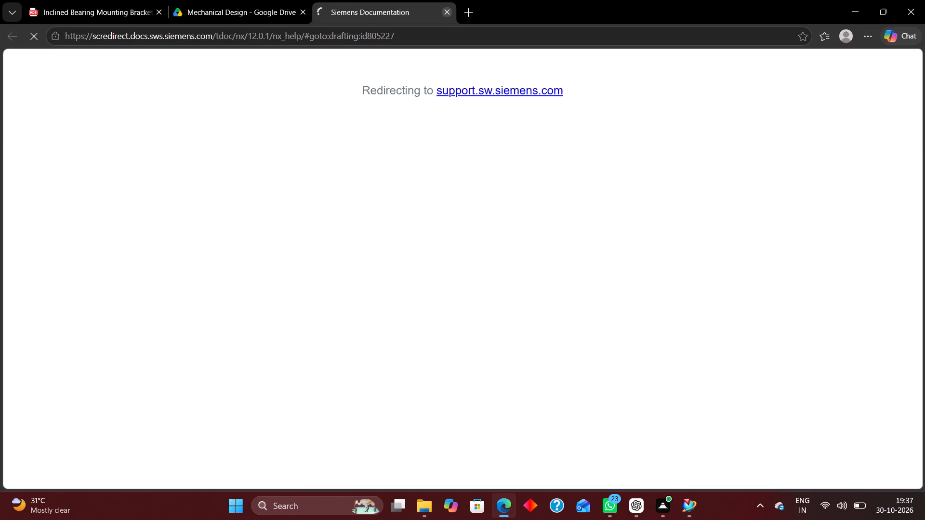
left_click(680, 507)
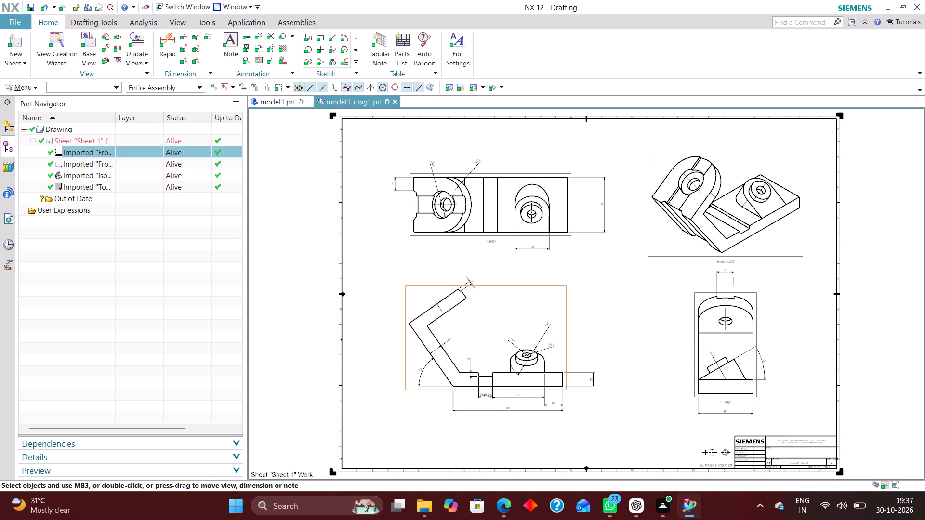
Rename the side-profile view Front@4 as FRONT VIEW.
right_click(129, 152)
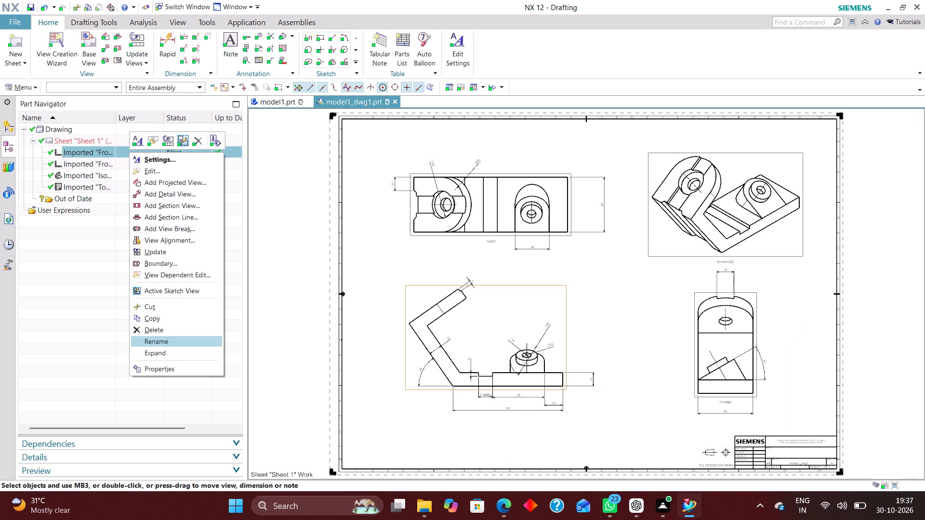
left_click(156, 342)
key("f")
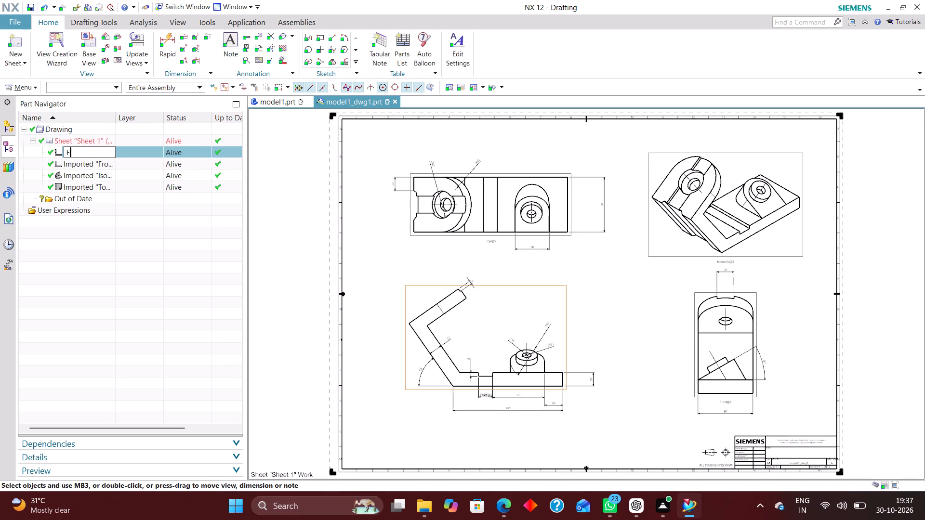
type("RONT")
key("space")
type("VIEW")
key("Return")
Rename the imported isometric view as ISOMETRIC VIEW.
left_click(128, 162)
right_click(132, 164)
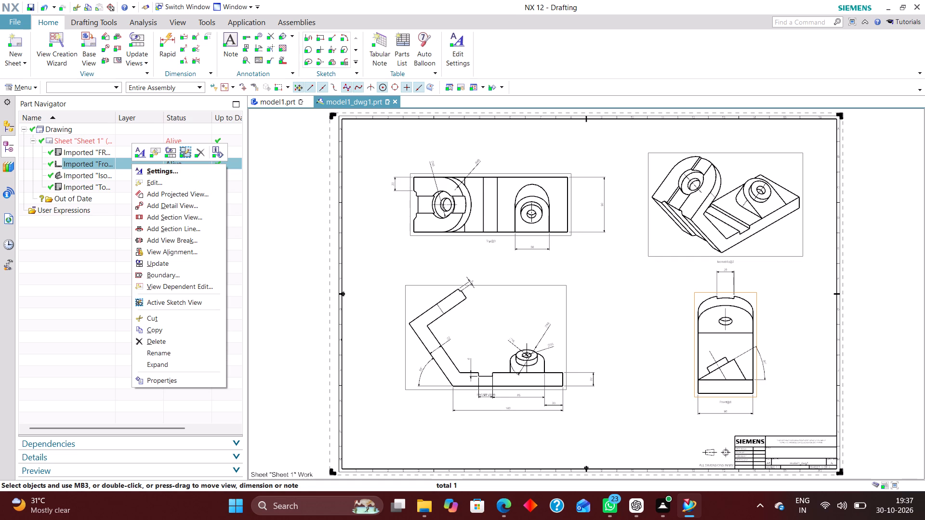
left_click(96, 177)
right_click(97, 176)
left_click(147, 368)
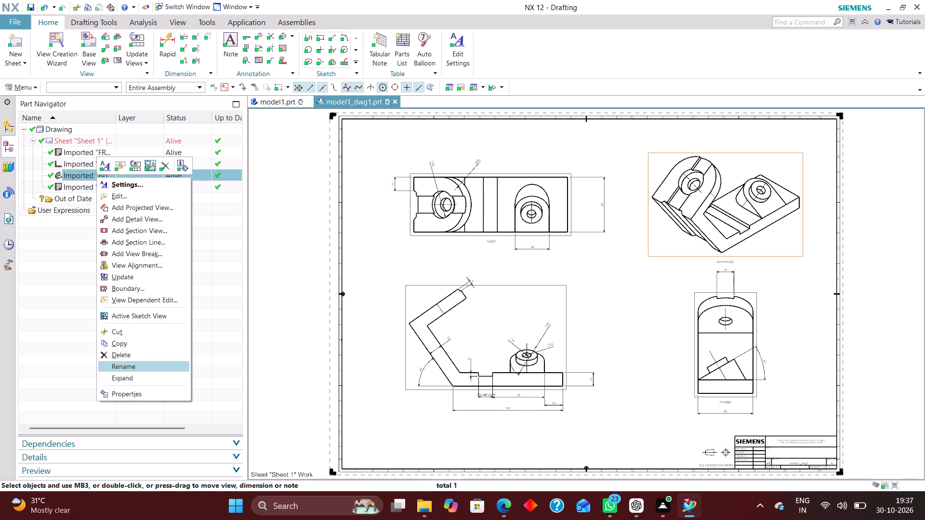
type("ISOMETRIC VIEW")
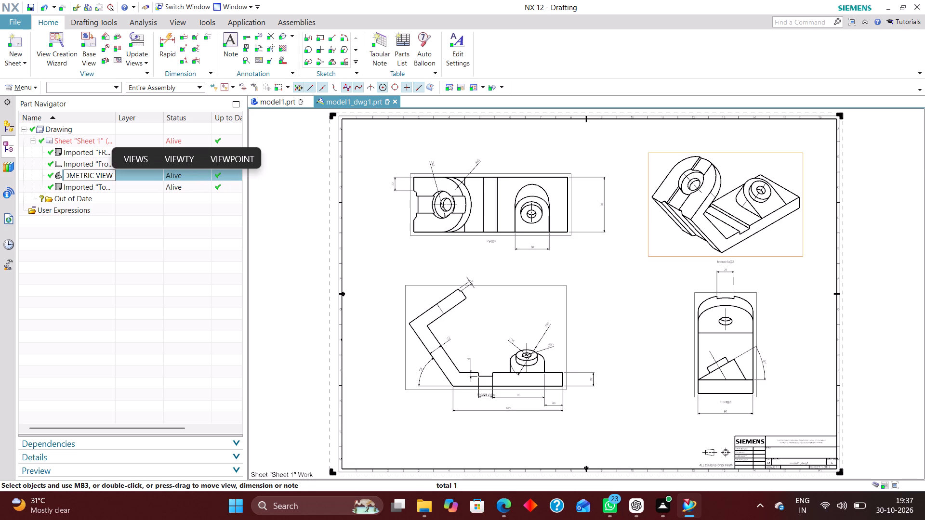
key("Return")
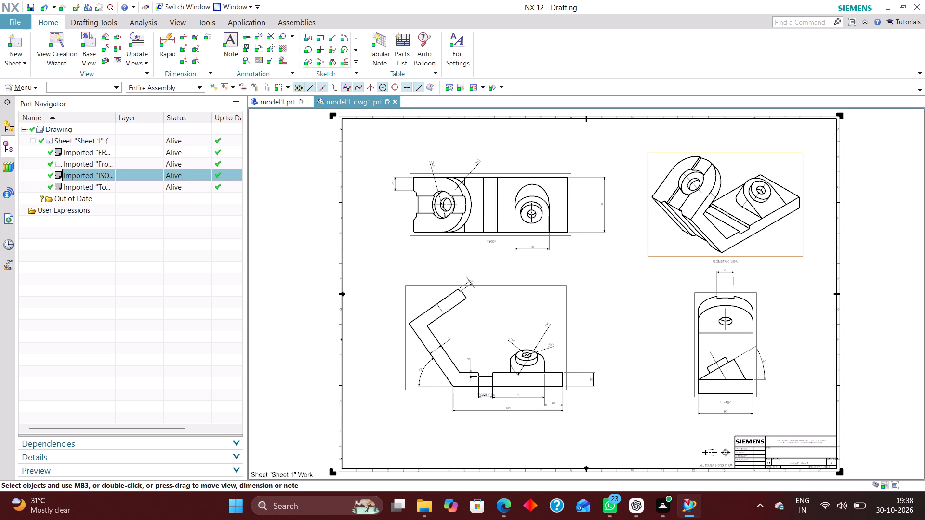
Rename the imported top view as TOP VIEW.
left_click(118, 187)
right_click(123, 186)
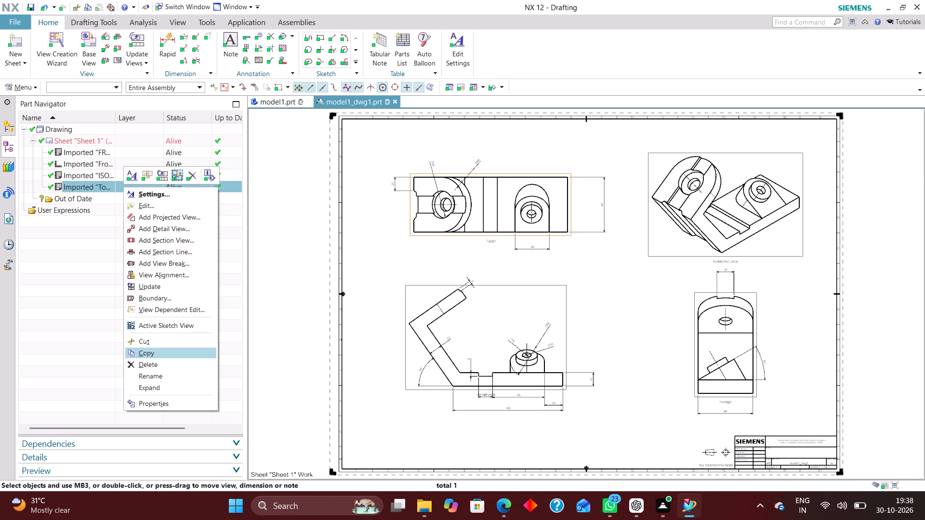
left_click(161, 375)
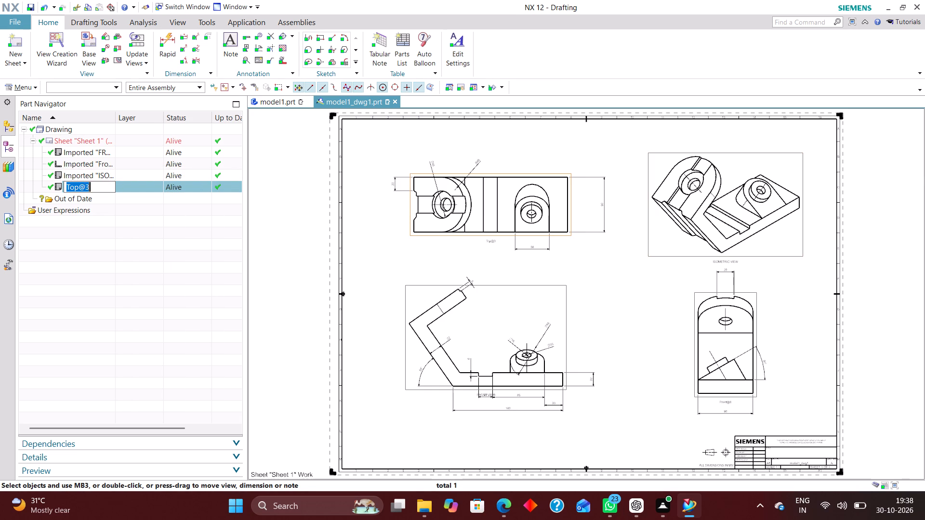
type("TOP")
key("space")
type("VIEW")
key("Return")
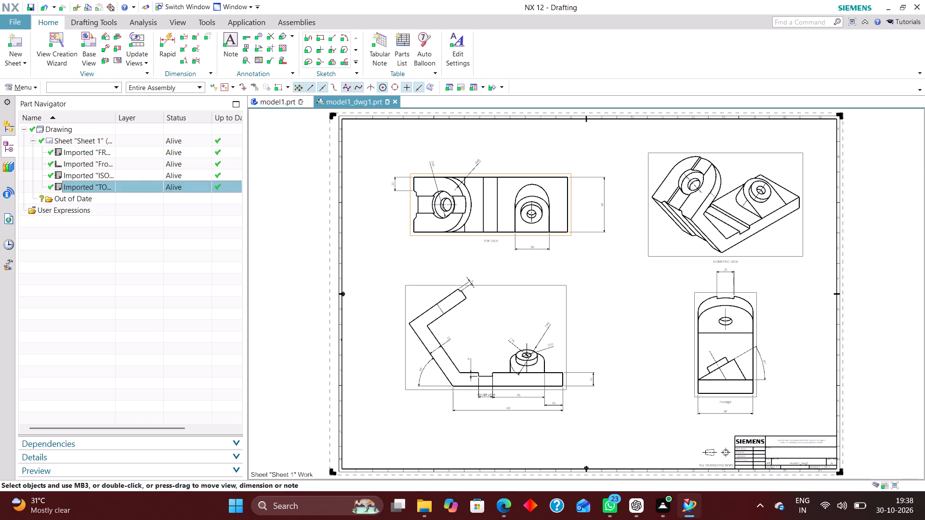
Rename the remaining imported end view, Front@5, as RIGHT VIEW.
left_click(129, 159)
right_click(132, 160)
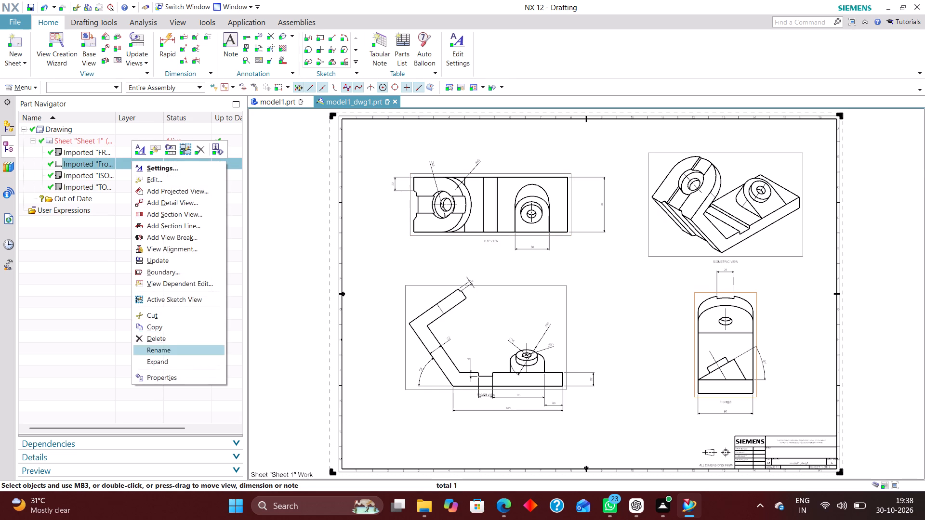
left_click(178, 348)
type("RIG")
type("HT")
key("space")
type("VIEW")
key("Return")
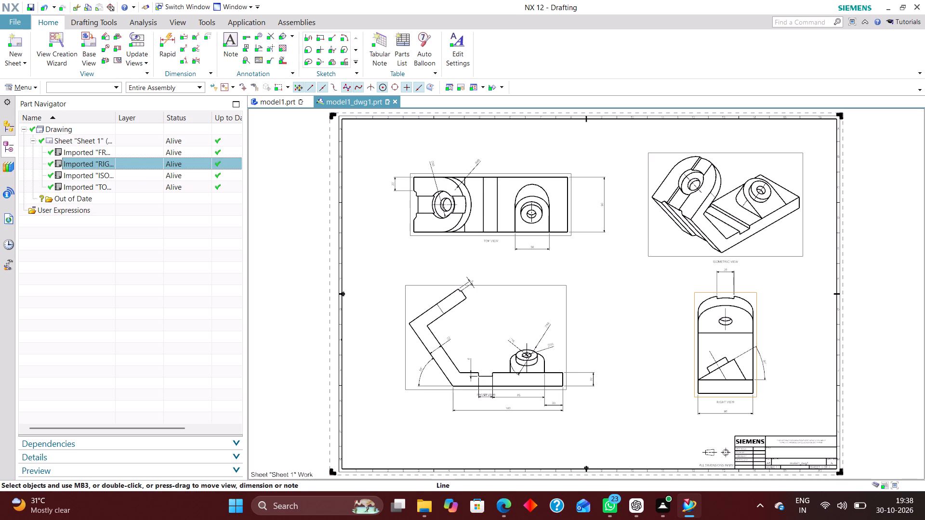
Reposition the RIGHT VIEW label centrally below the 90 dimension, and bring that dimension closer to the view.
scroll(803, 419, "up", 4)
left_click_drag(617, 379, 713, 381)
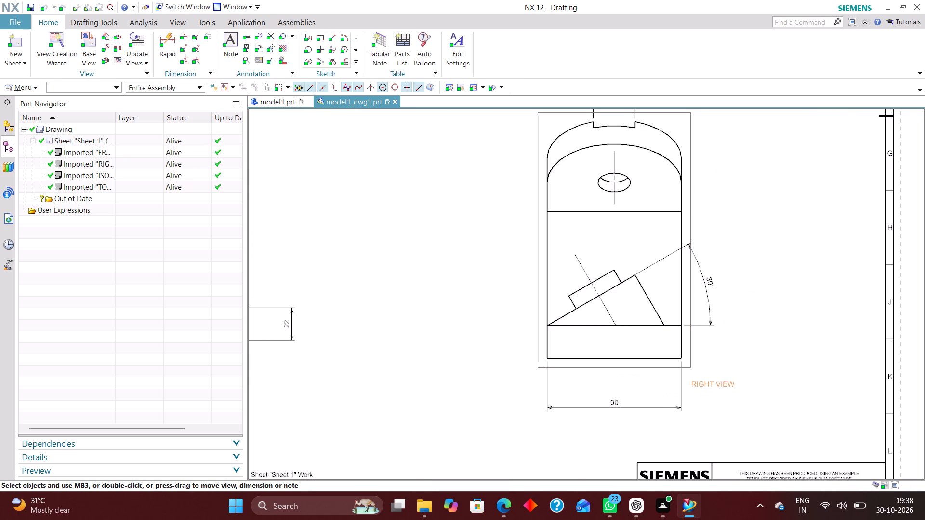
left_click_drag(713, 381, 625, 432)
left_click_drag(619, 407, 621, 379)
left_click_drag(628, 434, 613, 397)
Lower the TOP VIEW label slightly and move the 56 width dimension closer to the top view.
scroll(617, 452, "down", 2)
scroll(626, 258, "down", 1)
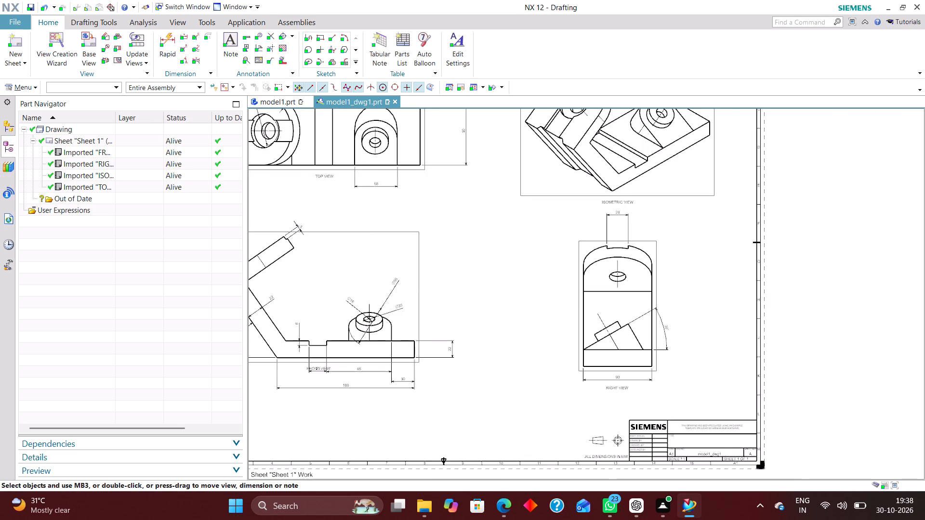
scroll(626, 261, "down", 1)
scroll(629, 184, "up", 4)
scroll(689, 240, "down", 2)
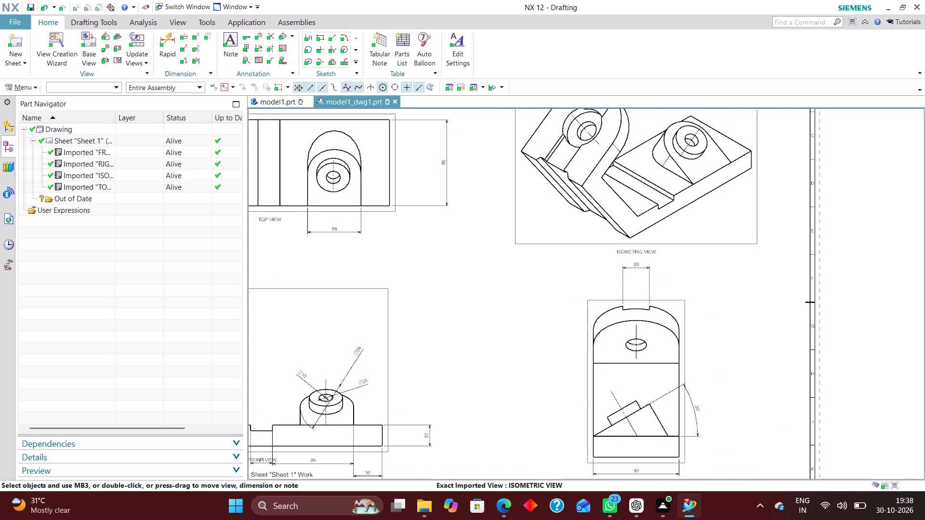
scroll(516, 246, "down", 1)
scroll(307, 237, "up", 3)
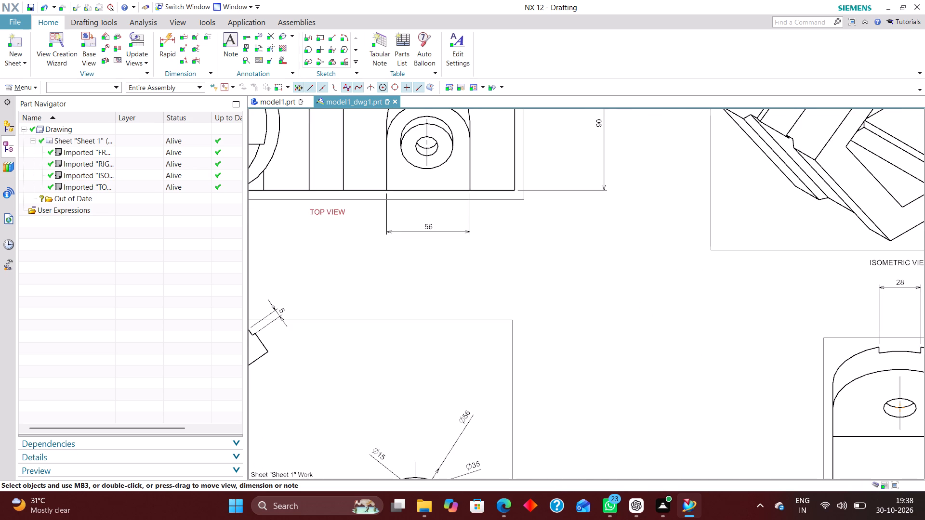
left_click_drag(327, 212, 323, 225)
left_click_drag(426, 234, 426, 218)
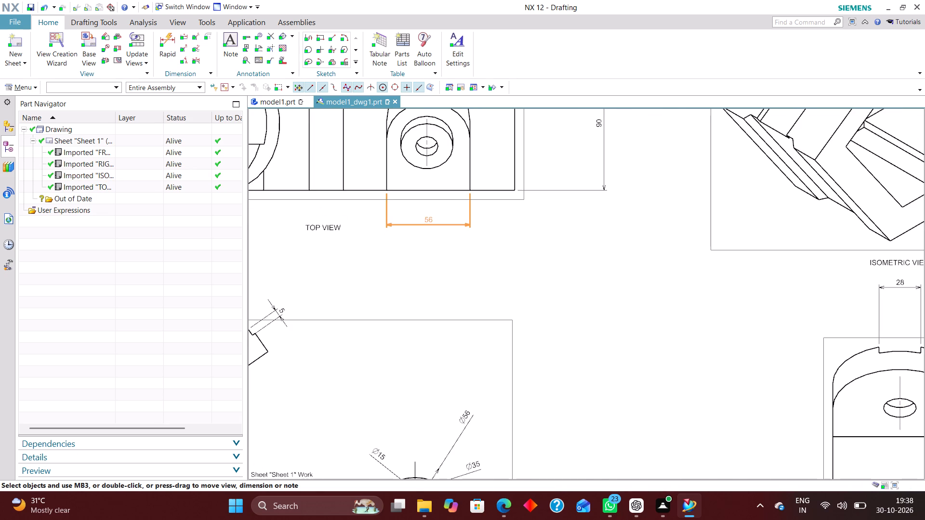
left_click_drag(426, 218, 427, 210)
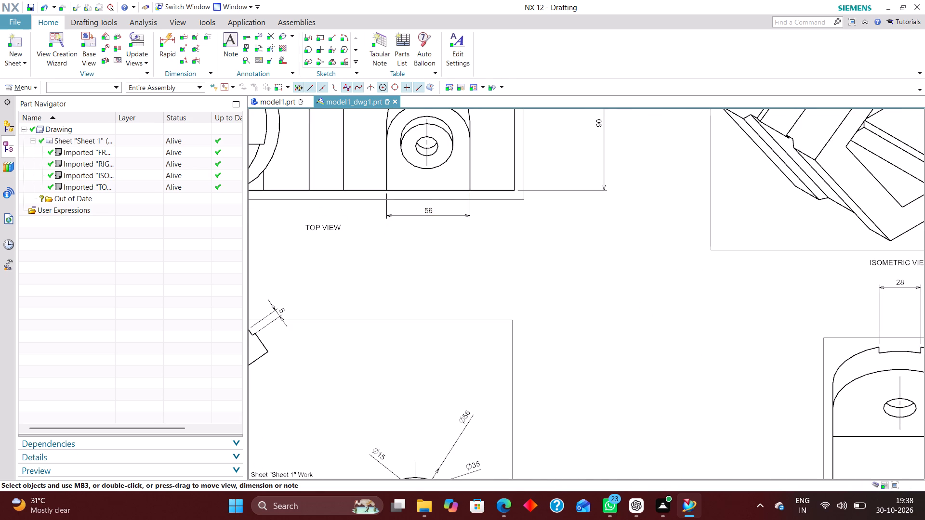
Move the FRONT VIEW label clear of the 23 dimension to below the 180 overall length dimension.
scroll(522, 199, "down", 3)
scroll(438, 439, "up", 3)
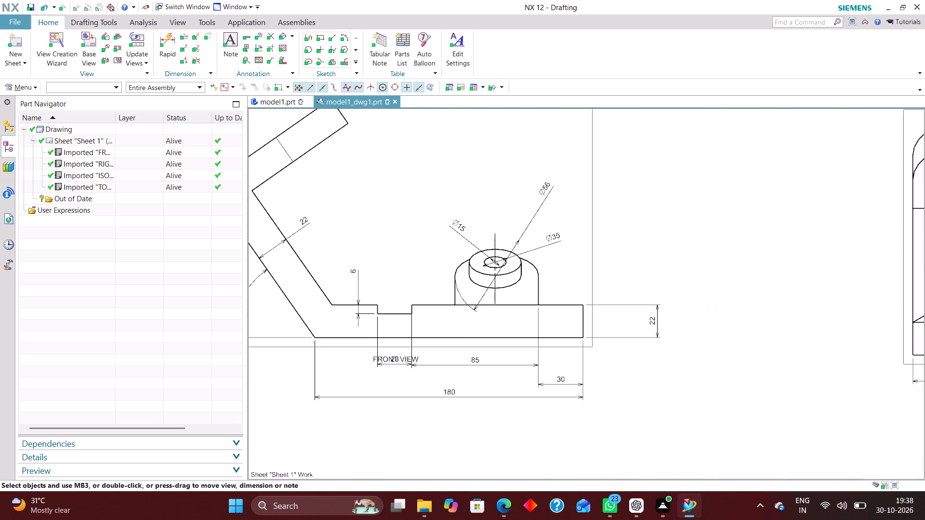
left_click_drag(407, 355, 391, 420)
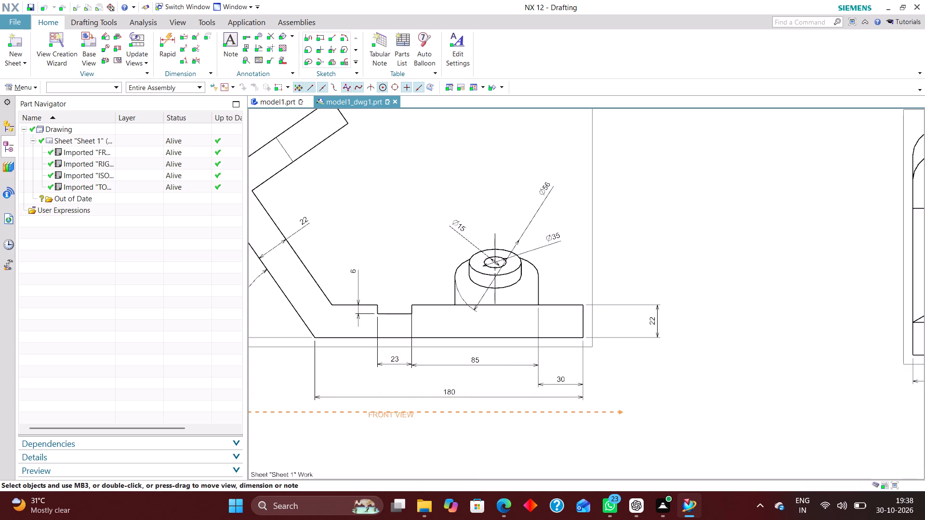
left_click_drag(391, 420, 390, 420)
Move the 28 slot width dimension down, closer to the top edge of the right view.
scroll(416, 383, "down", 5)
scroll(420, 285, "up", 4)
scroll(407, 239, "down", 2)
scroll(702, 446, "up", 3)
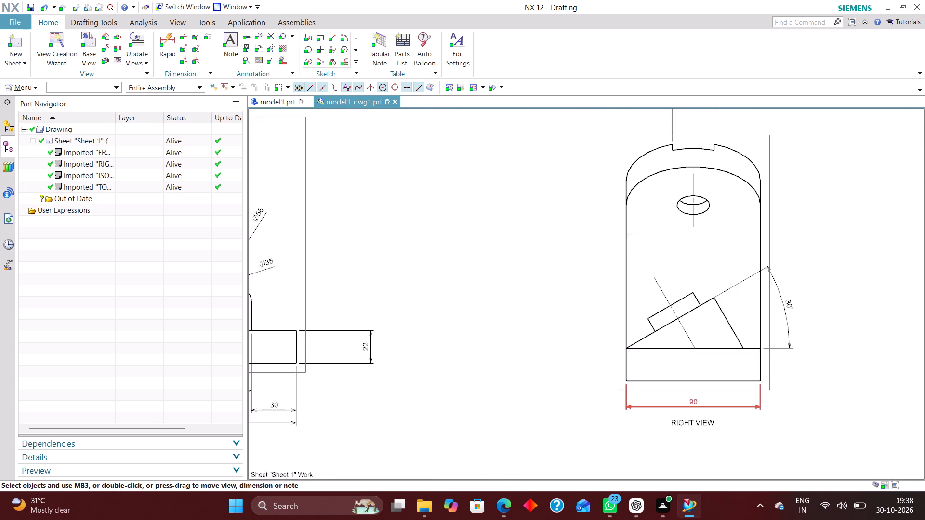
scroll(679, 416, "down", 3)
scroll(707, 250, "up", 3)
left_click_drag(672, 248, 672, 259)
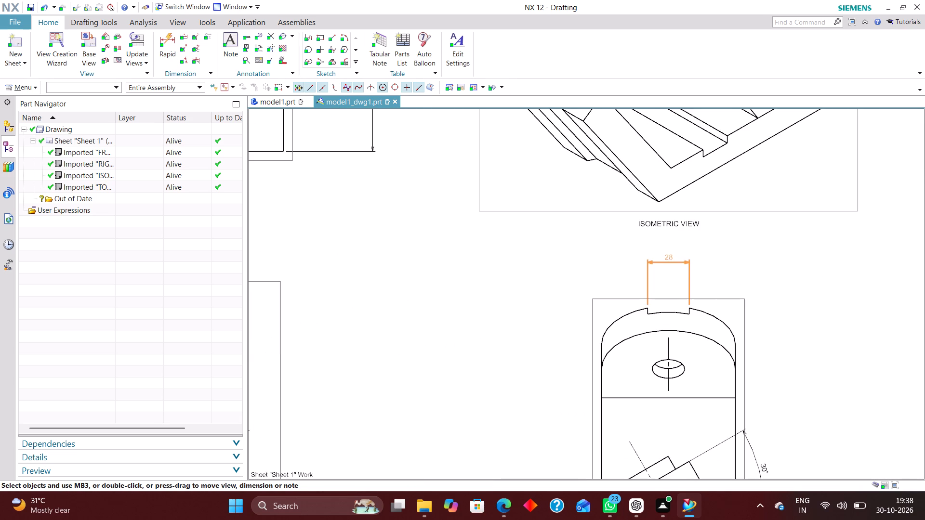
left_click_drag(672, 259, 668, 274)
Shift the 56 dimension slightly away from the top view, roughly level with the TOP VIEW label.
scroll(497, 263, "down", 3)
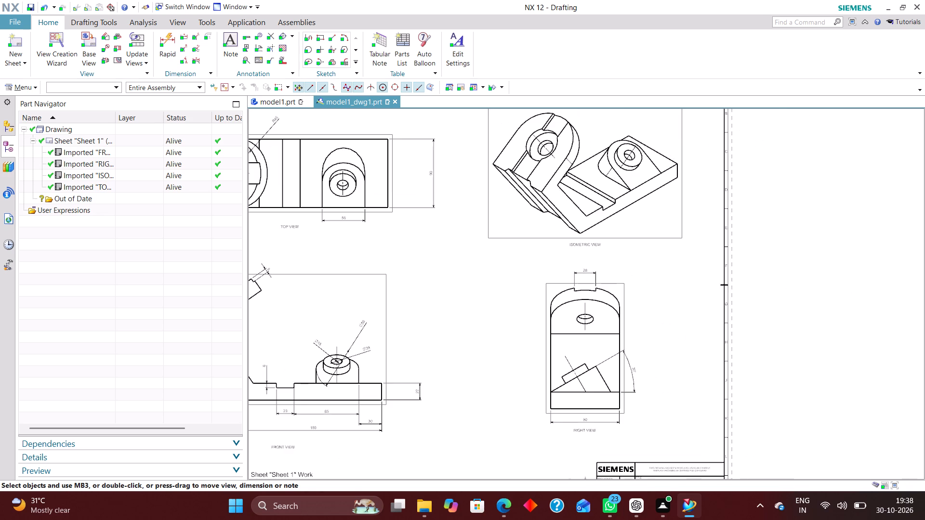
scroll(552, 299, "down", 1)
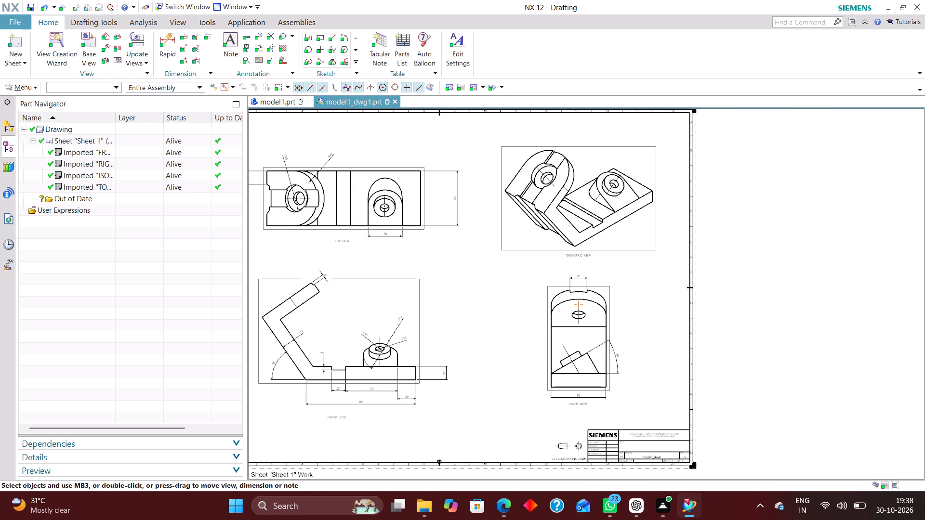
scroll(489, 320, "down", 1)
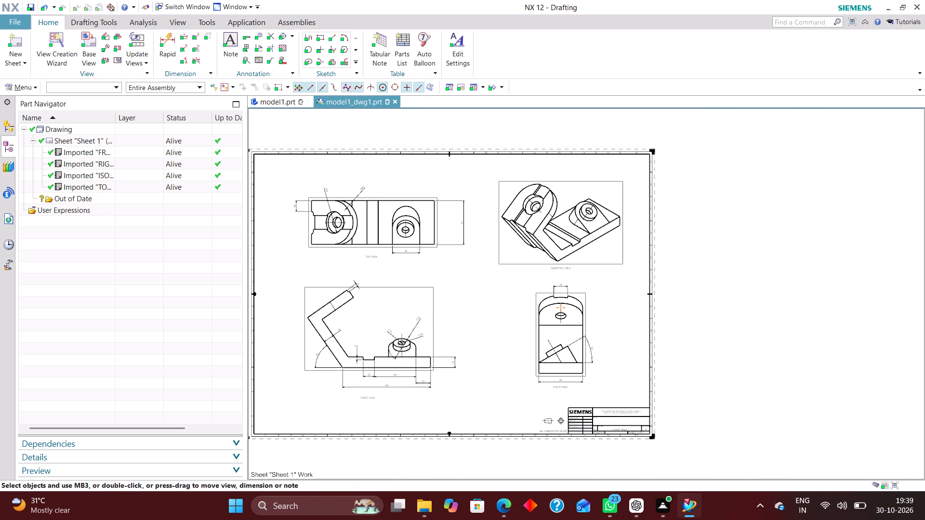
scroll(428, 249, "up", 3)
left_click_drag(390, 254, 386, 263)
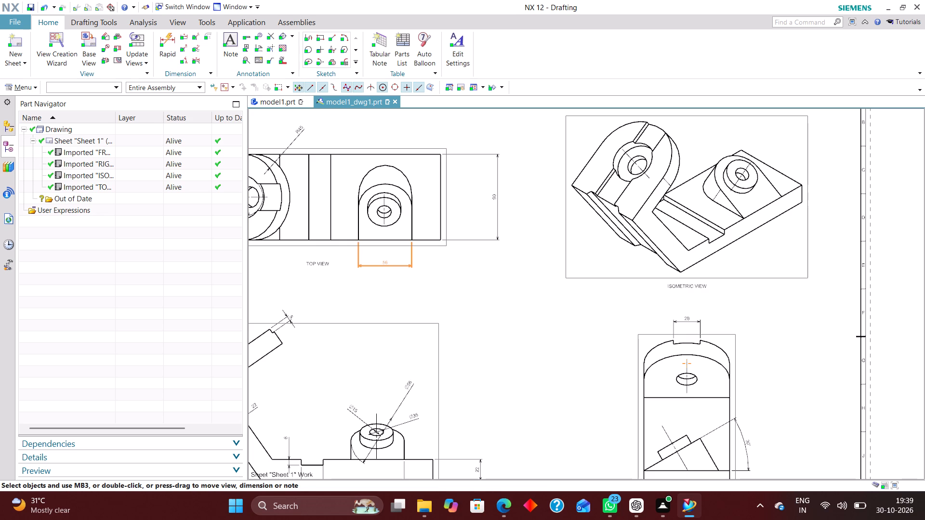
left_click_drag(386, 263, 385, 260)
Examine the whole sheet's arrangement of views, labels, dimensions and title block.
right_click_drag(531, 272, 492, 354)
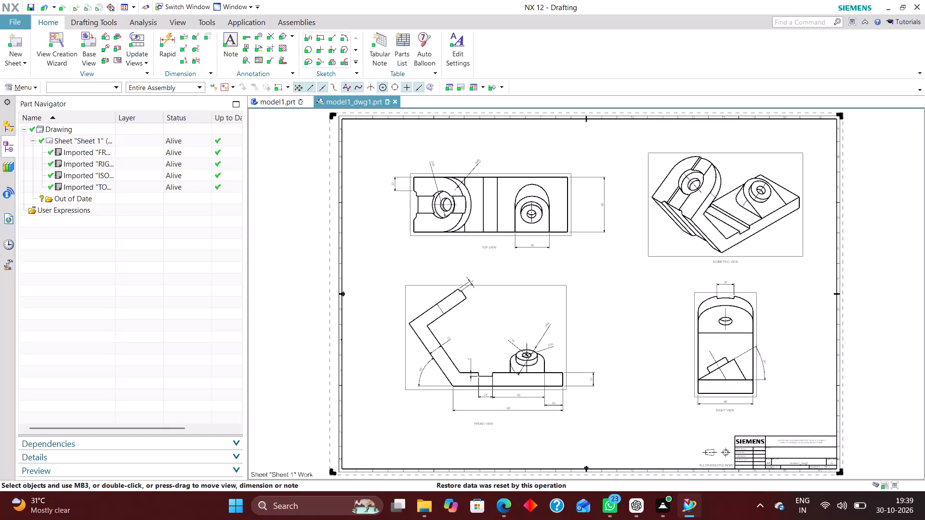
scroll(396, 173, "up", 4)
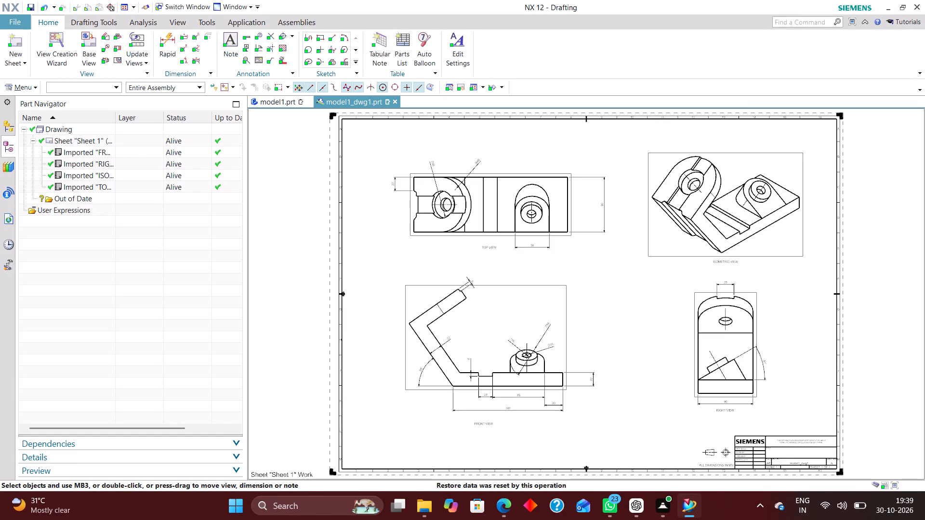
scroll(511, 367, "up", 3)
scroll(438, 305, "down", 4)
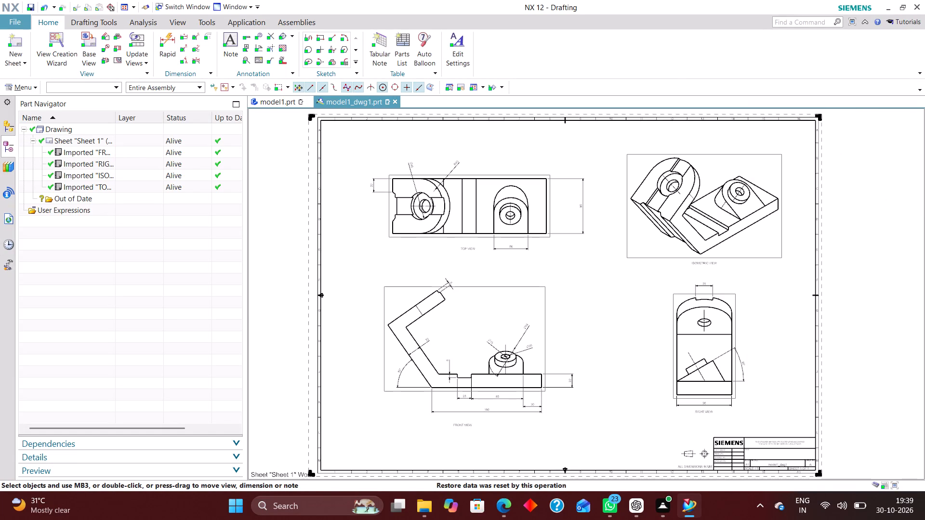
scroll(607, 328, "up", 3)
right_click_drag(601, 273, 522, 358)
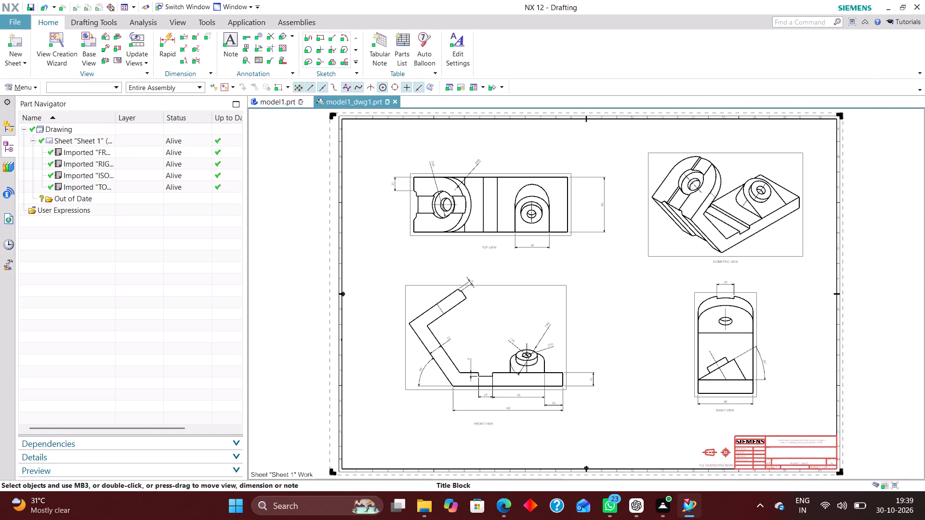
scroll(740, 454, "up", 3)
scroll(716, 407, "down", 2)
scroll(505, 368, "down", 2)
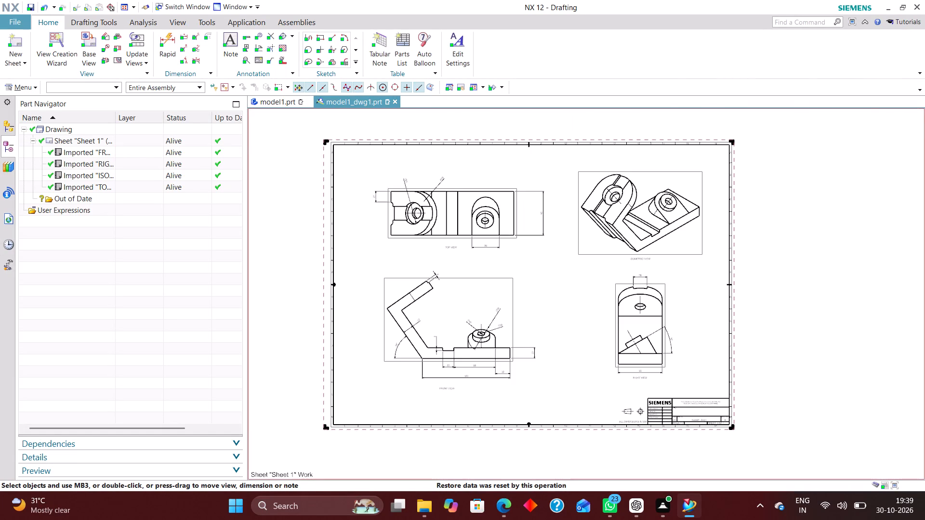
right_click(320, 353)
left_click(373, 257)
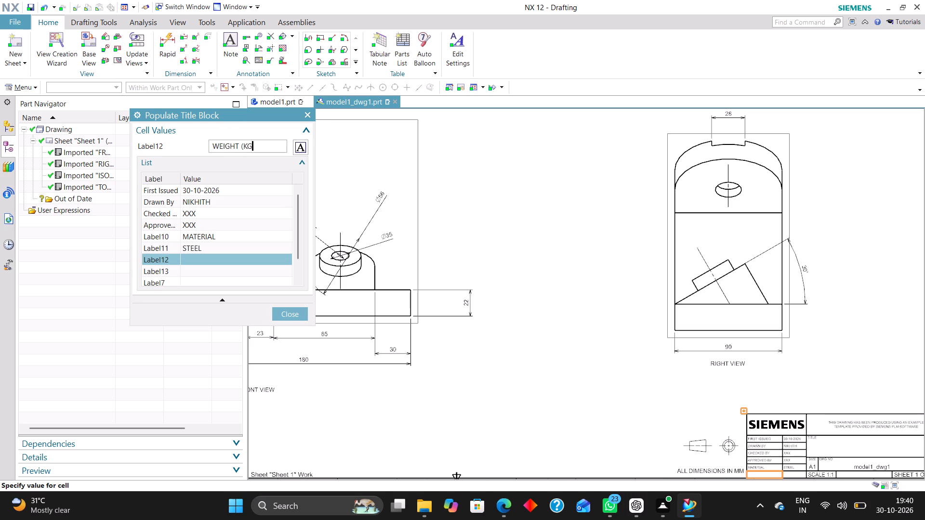
Complete the title block's Label12 cell as WEIGHT (kg), with the unit in lowercase.
key("BackSpace")
key("BackSpace")
type("kg")
key("shift+parenright")
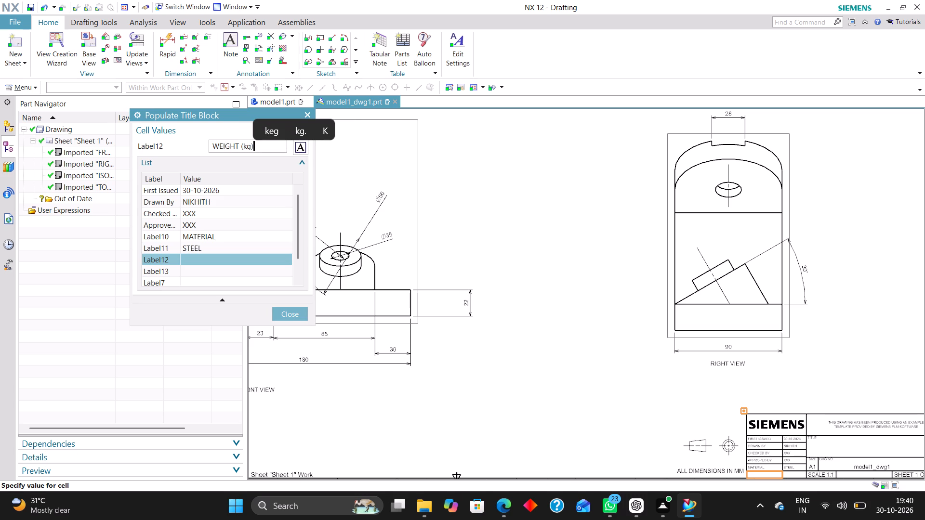
key("Return")
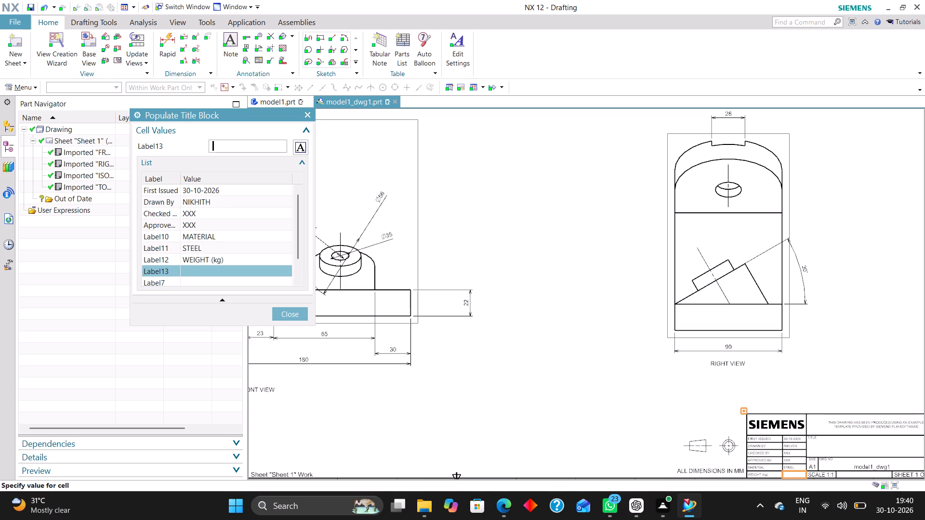
Paste the copied Inclined Bearing Mounting Bracket title into title block cell Label7 and rewrite its last word as BRACKET.
scroll(220, 232, "down", 2)
left_click(201, 259)
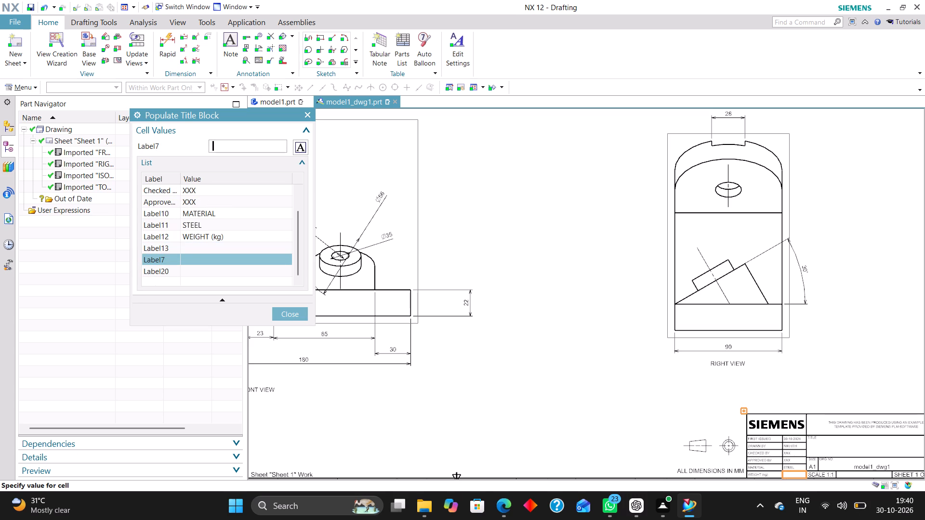
key("ctrl+v")
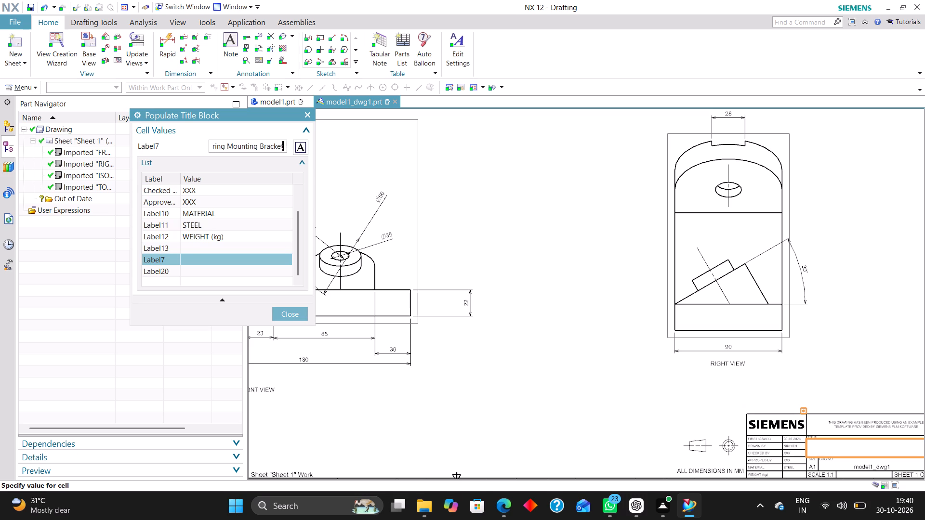
key("BackSpace")
key("BackSpace")
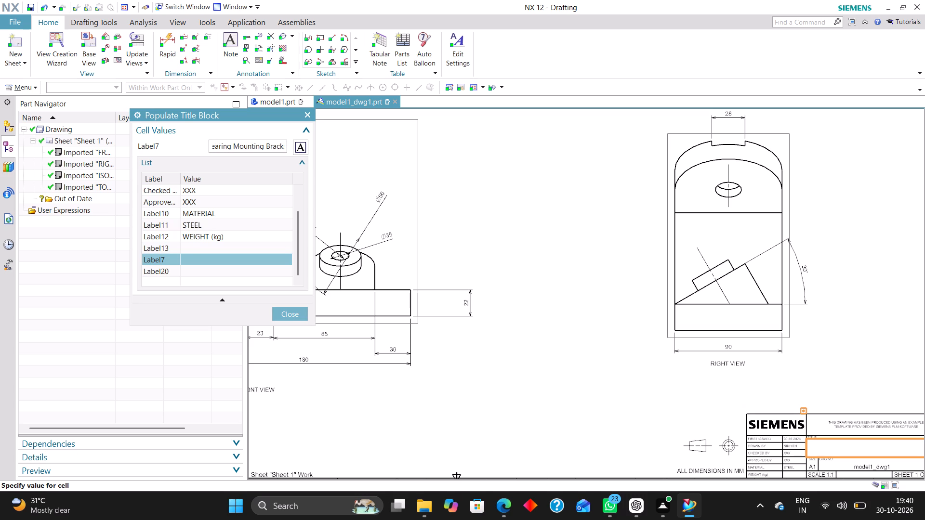
key("BackSpace")
key("BackSpace")
key("BackSpace")
key("BackSpace")
type("RACKET")
Rewrite the word Mounting in the Label7 title as MOUNTING.
key("Left")
key("Left")
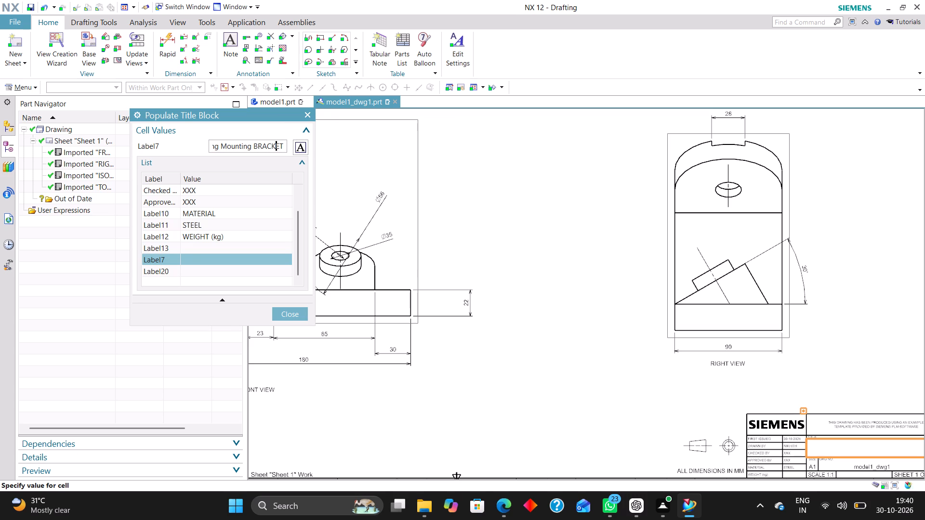
key("Left")
key("Left")
key("Left")
key("Left")
key("Left")
key("Left")
key("BackSpace")
key("BackSpace")
key("BackSpace")
key("BackSpace")
key("BackSpace")
key("BackSpace")
key("BackSpace")
type("OUNTIN")
key("g")
Rewrite the word Bearing in the Label7 title as BEARING.
key("Left")
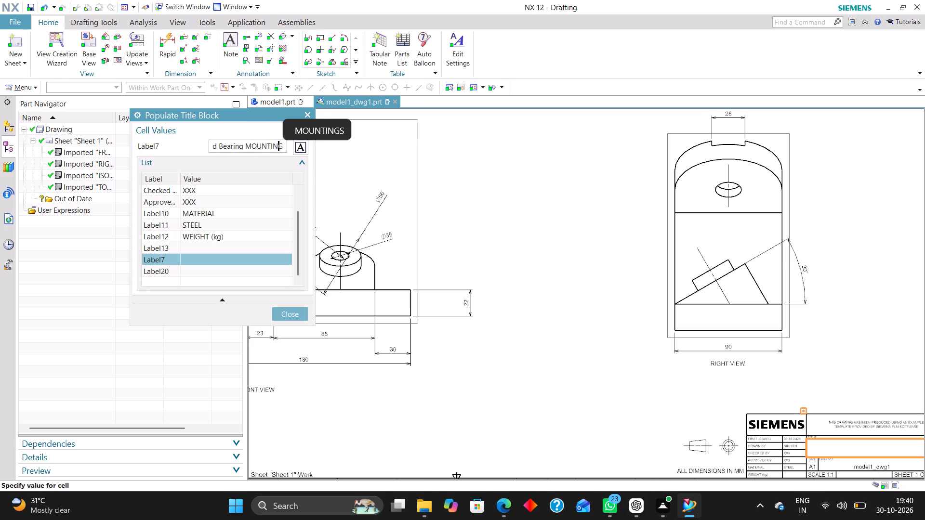
key("Left")
key("Left")
key("Left")
key("Left")
key("Left")
key("Left")
key("Left")
key("Left")
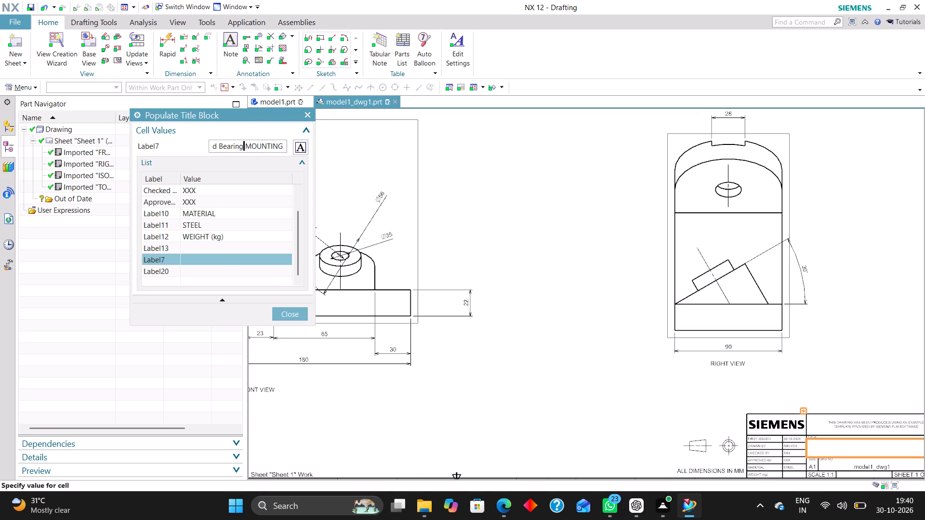
key("BackSpace")
key("BackSpace")
key("BackSpace")
key("BackSpace")
key("BackSpace")
key("BackSpace")
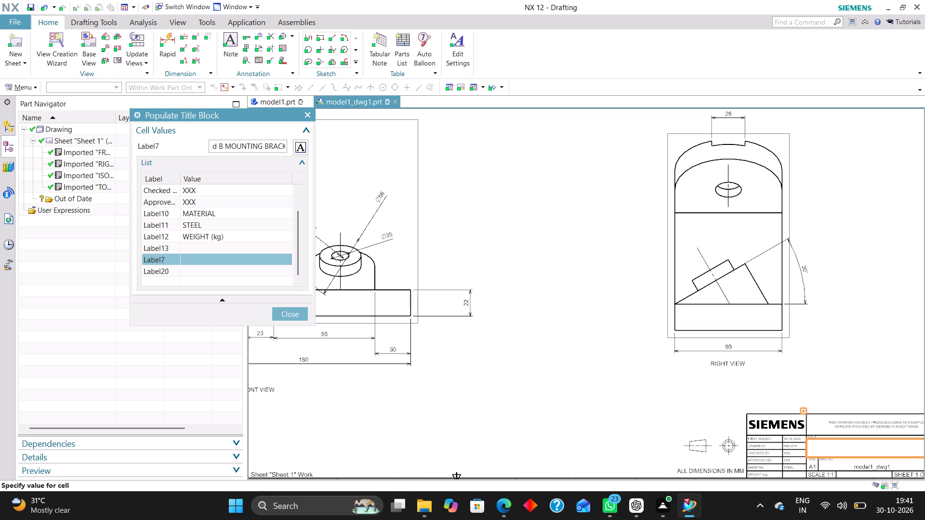
type("EARING")
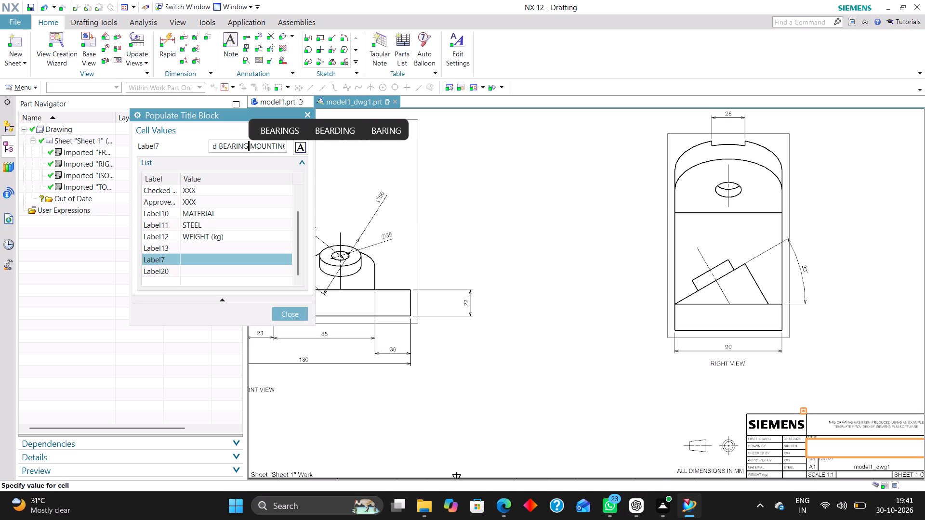
Rewrite the word Inclined in the Label7 title as INCLINED and accept the cell value.
key("Left")
key("Left")
key("Left")
key("Left")
key("Left")
key("Left")
key("Left")
key("Left")
key("Left")
key("Left")
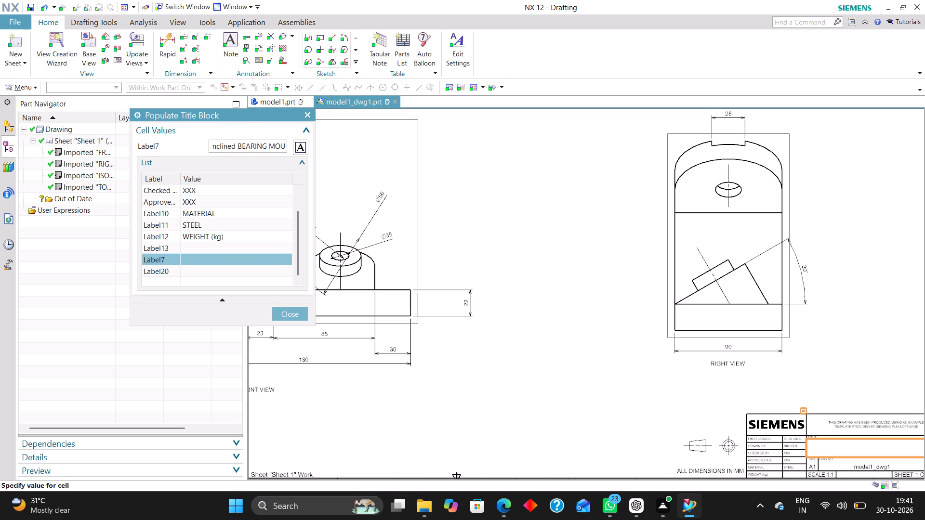
key("Right")
key("Right")
key("BackSpace")
key("BackSpace")
key("BackSpace")
key("BackSpace")
key("BackSpace")
key("BackSpace")
key("BackSpace")
key("BackSpace")
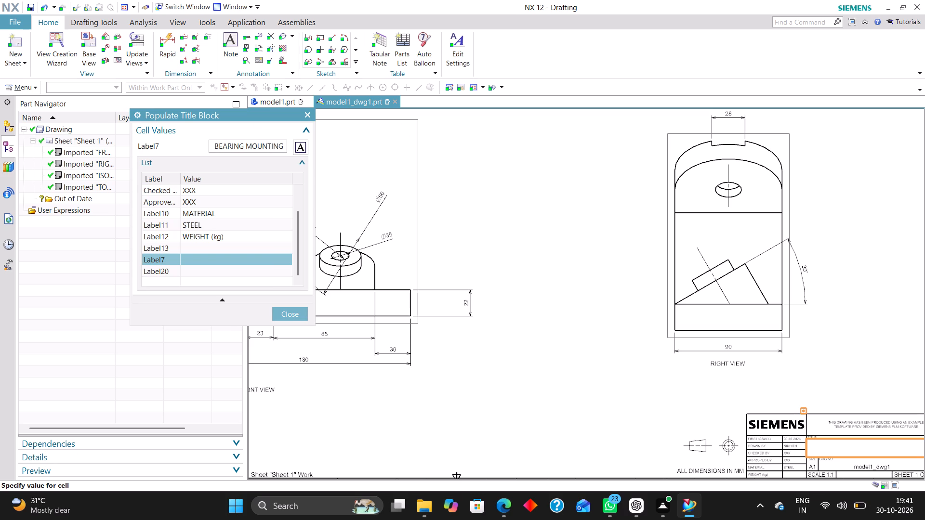
key("Left")
key("Left")
type("INCLINED")
key("Return")
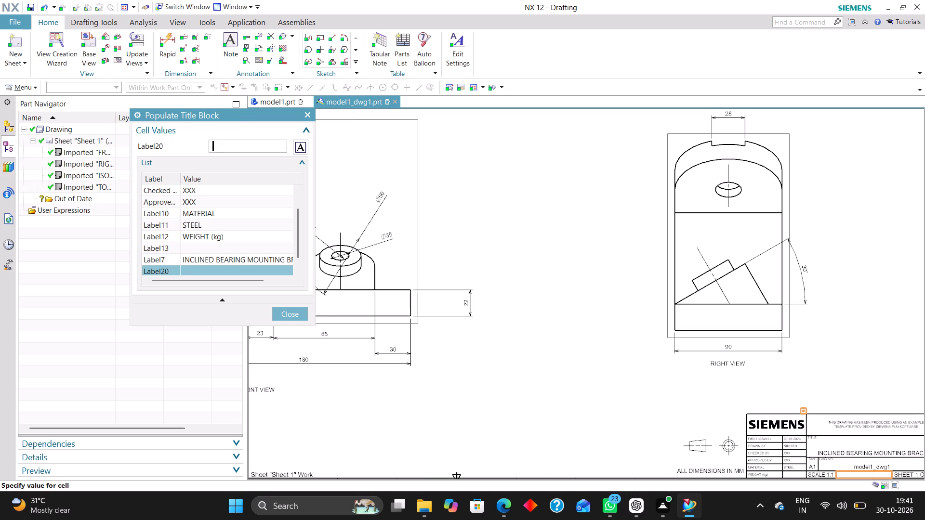
Fill title block cell Label20 with XXX and finish populating the title block.
scroll(225, 218, "down", 3)
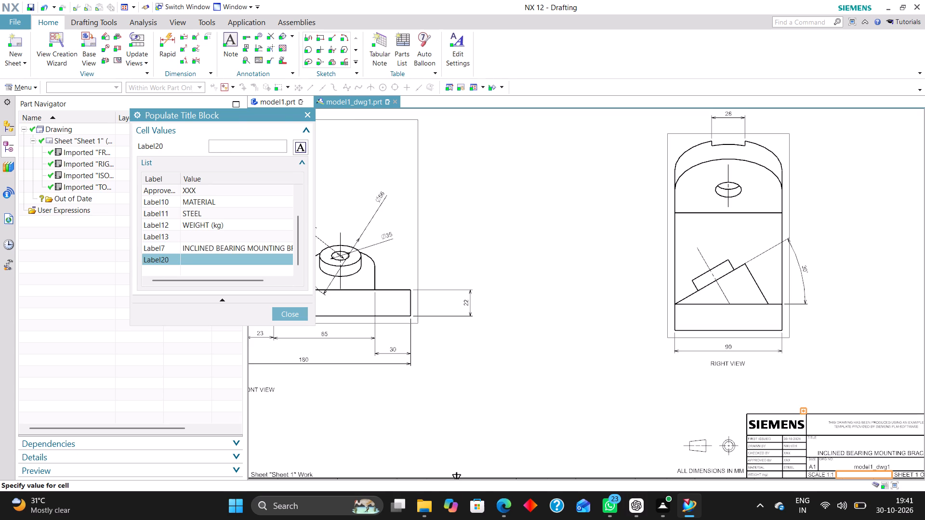
type("XXX")
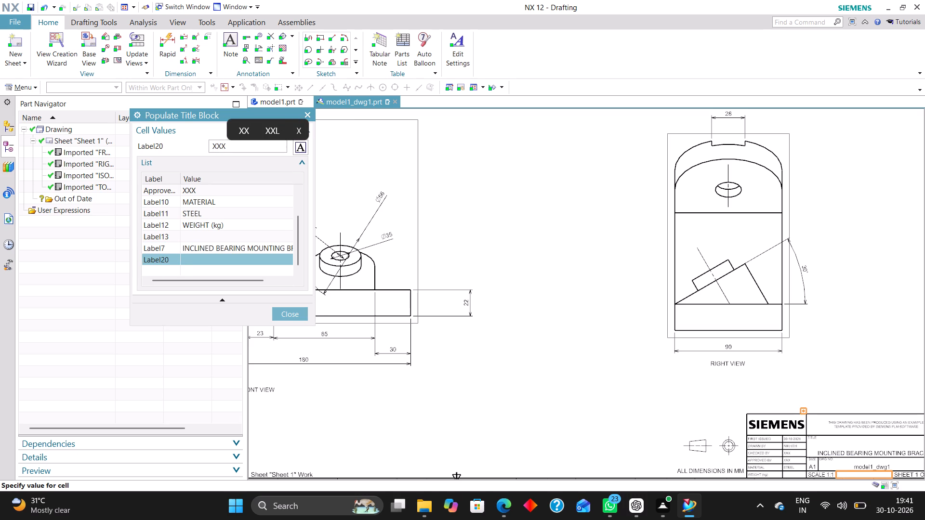
key("Return")
left_click(300, 310)
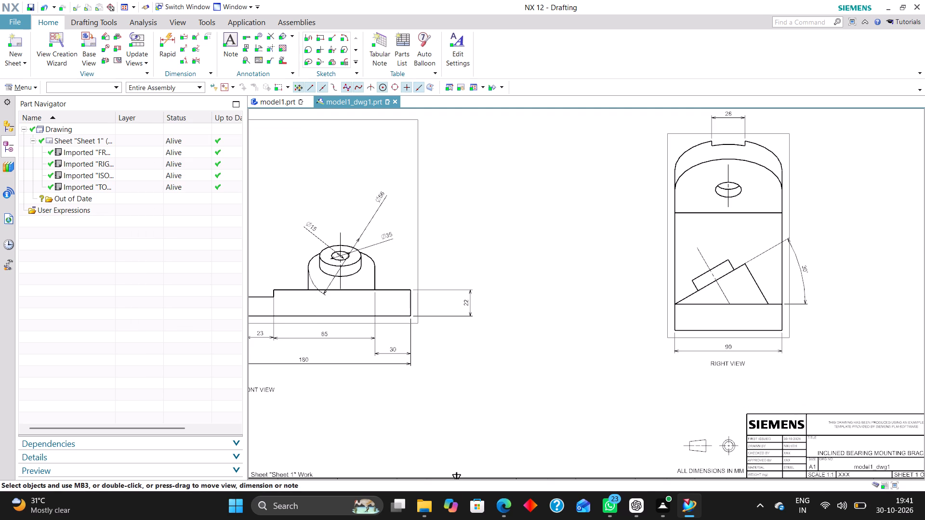
Switch to the model1 part and update its weight data in the displayed part properties.
left_click(278, 99)
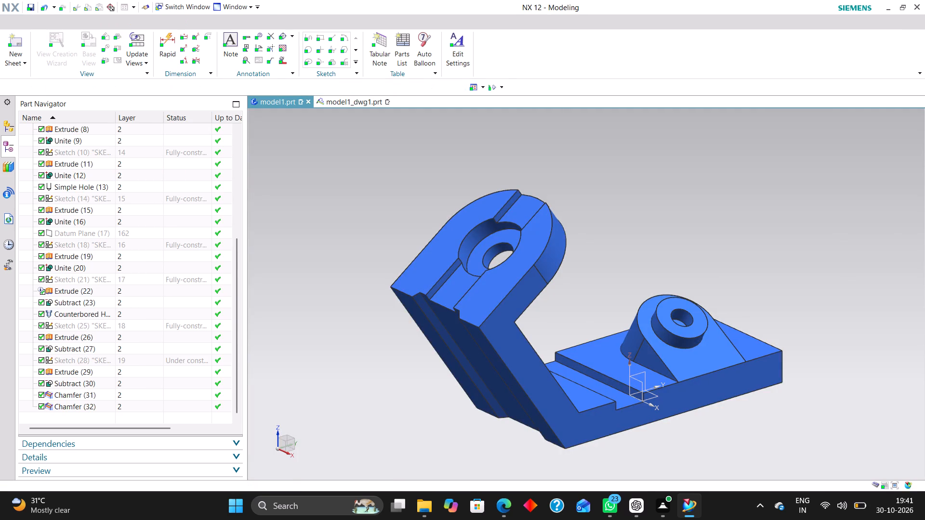
left_click(31, 90)
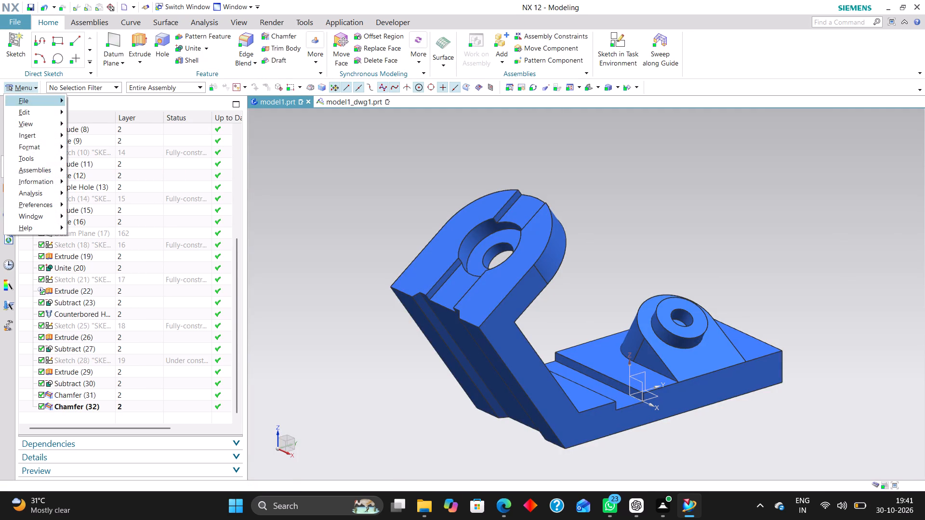
left_click(36, 100)
left_click(126, 316)
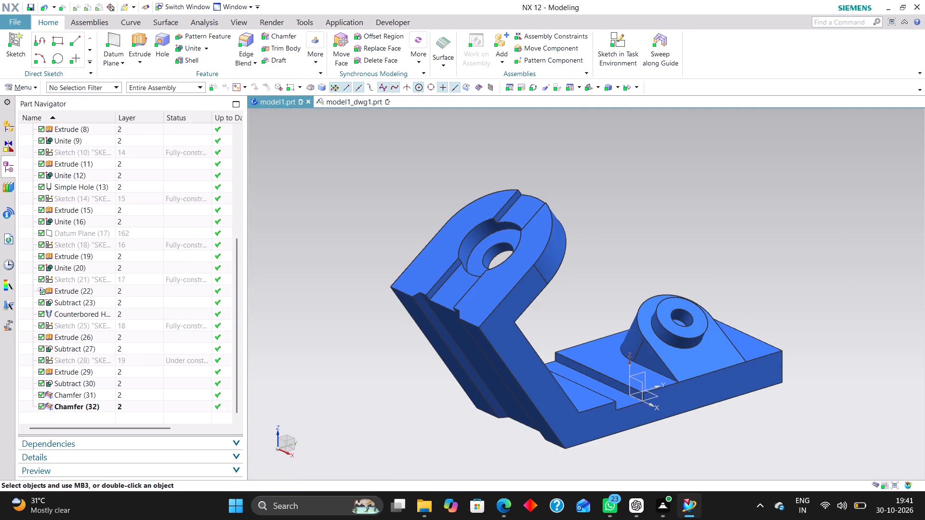
left_click(423, 194)
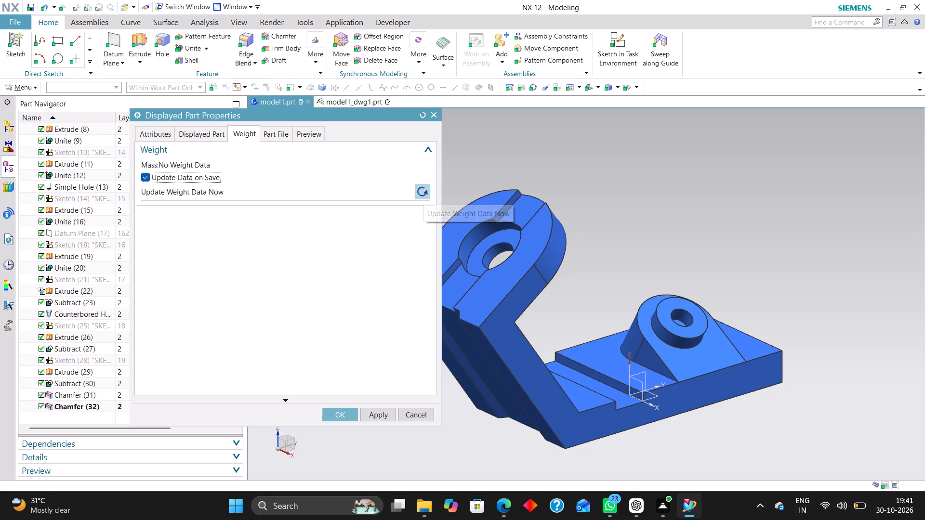
left_click(344, 417)
Return to the model1_dwg1 drawing and enter 5.5313 as the weight in title block cell Label13.
left_click(338, 98)
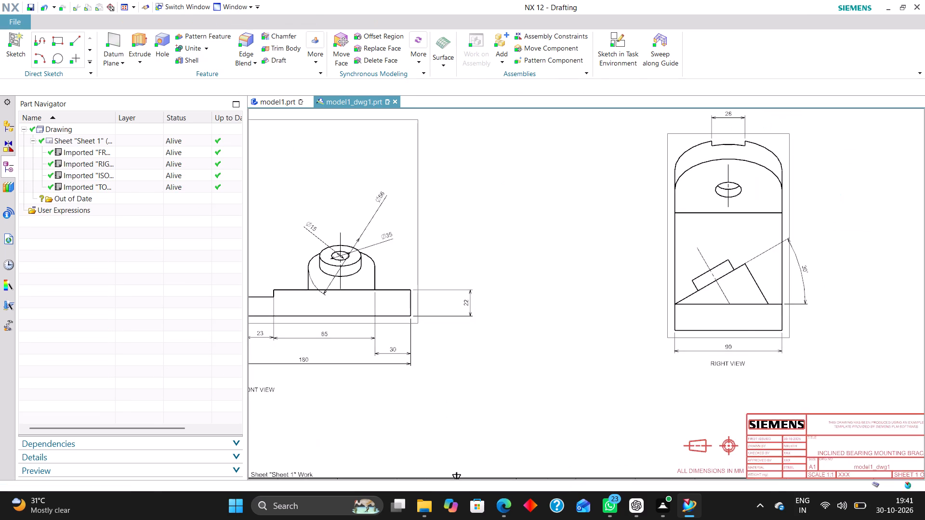
right_click(743, 423)
left_click(777, 316)
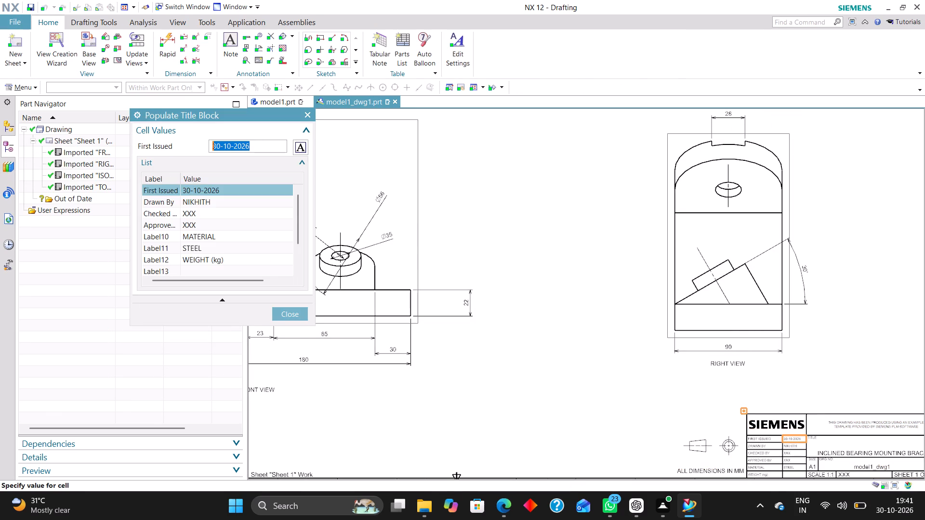
scroll(222, 258, "down", 2)
left_click(205, 235)
type("5.5313")
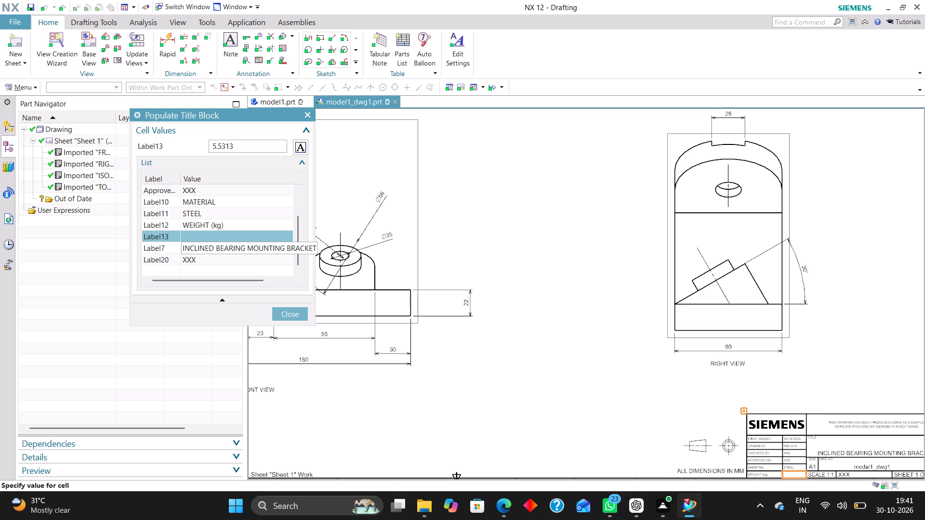
key("Return")
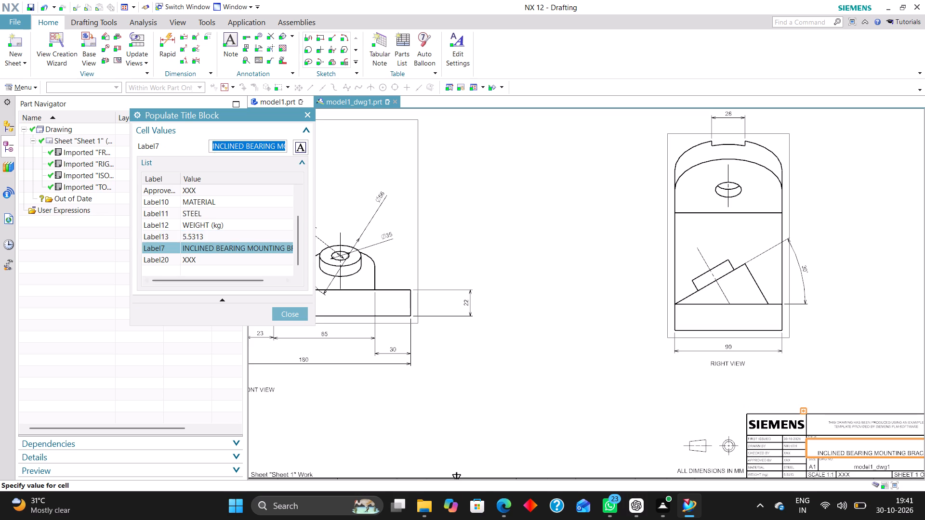
left_click(297, 311)
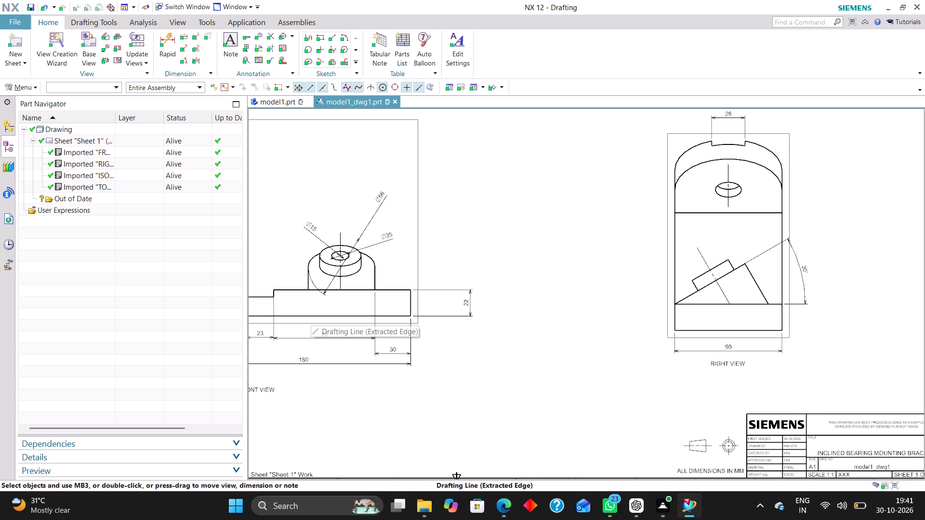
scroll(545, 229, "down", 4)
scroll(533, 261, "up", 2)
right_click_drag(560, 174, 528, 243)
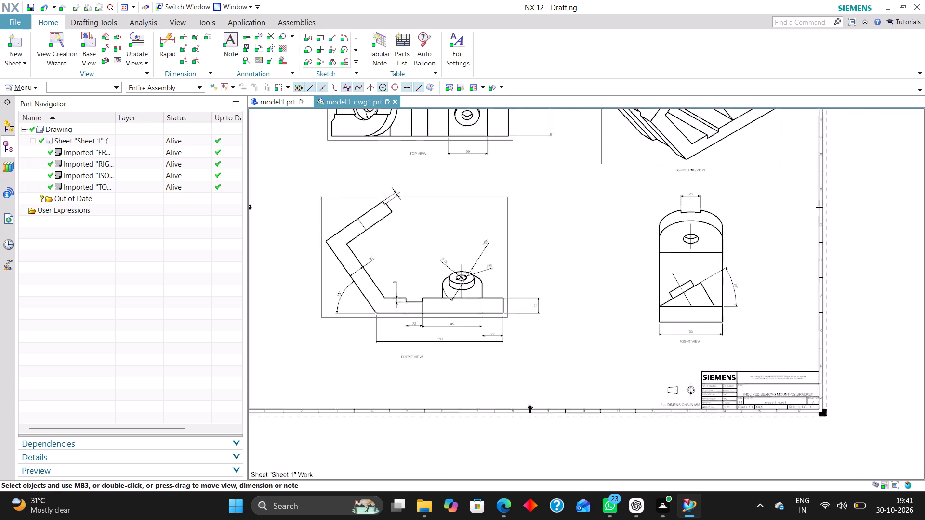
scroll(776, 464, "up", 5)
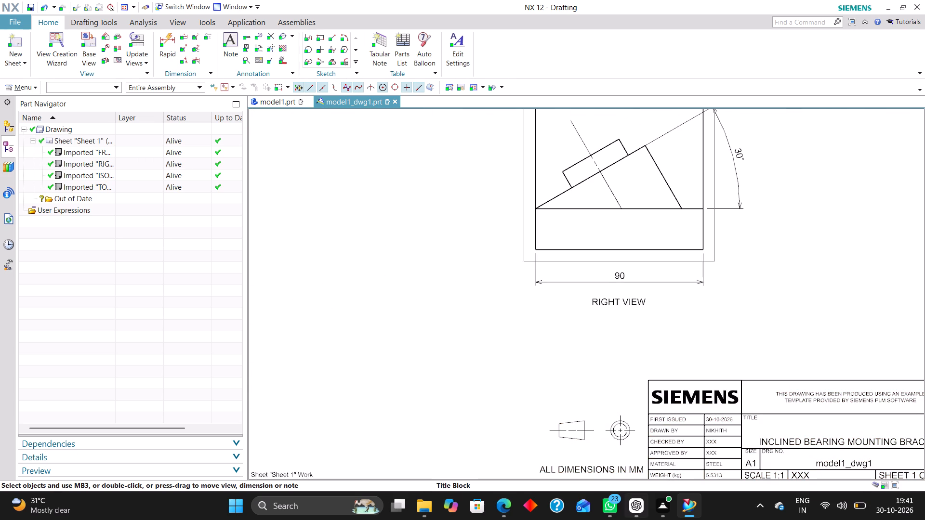
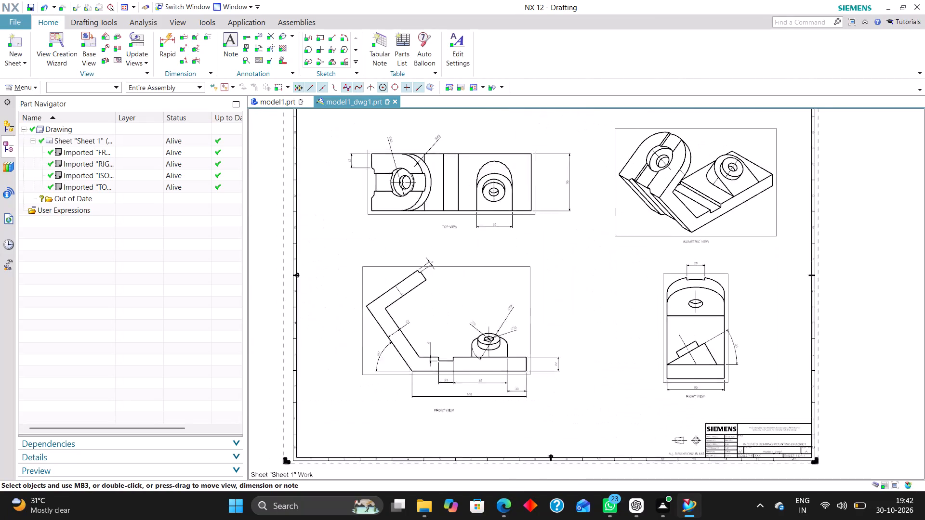
Inspect the dimensions on the top, front, right and isometric views of Sheet 1 for anything missing.
scroll(552, 243, "up", 2)
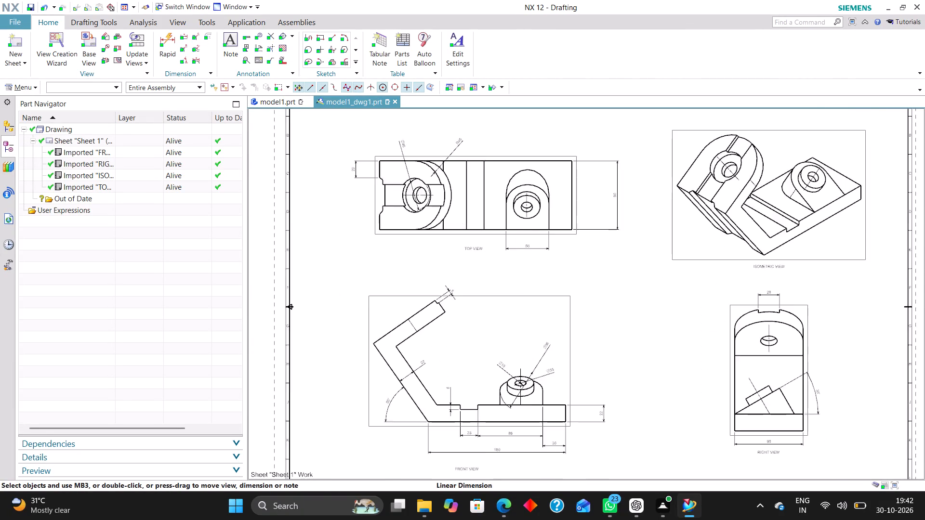
scroll(552, 243, "up", 1)
left_click_drag(522, 250, 508, 233)
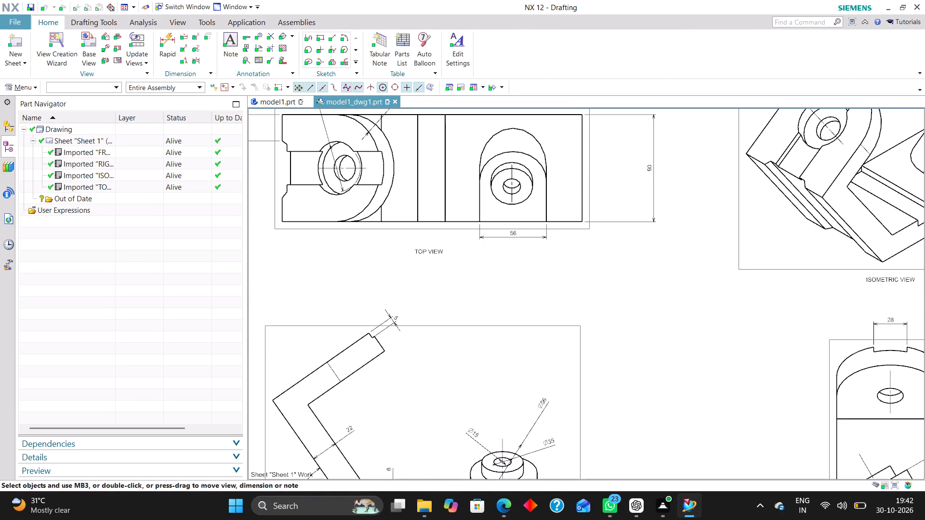
scroll(347, 261, "down", 3)
scroll(671, 272, "up", 3)
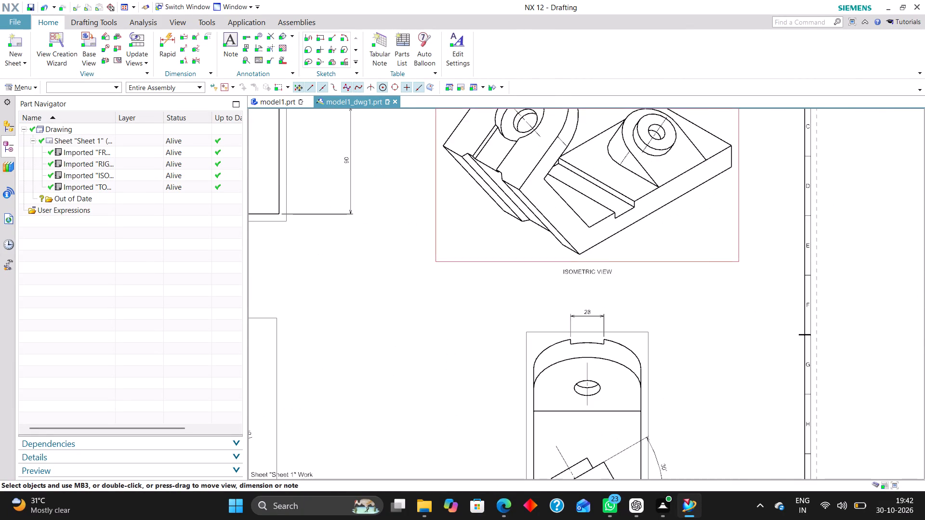
scroll(587, 268, "down", 2)
scroll(597, 281, "up", 1)
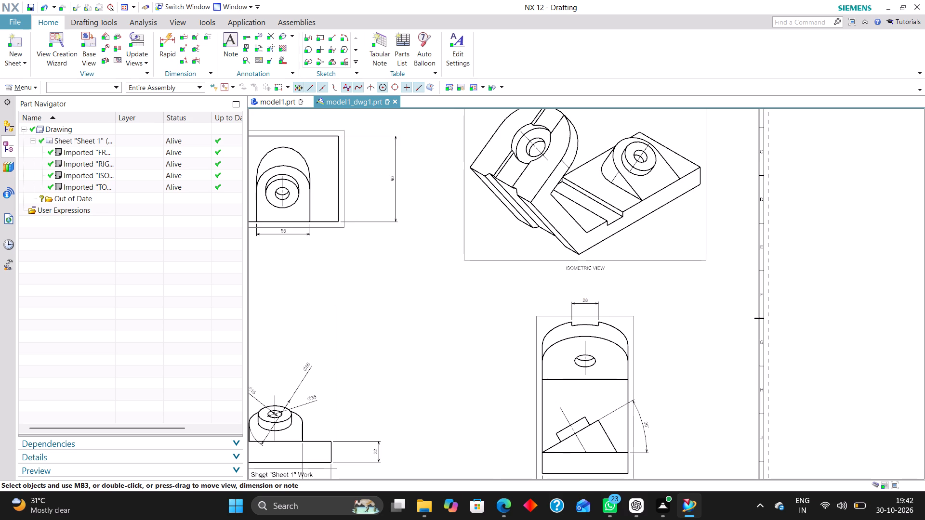
scroll(431, 308, "down", 2)
scroll(408, 273, "up", 2)
right_click_drag(439, 257, 391, 333)
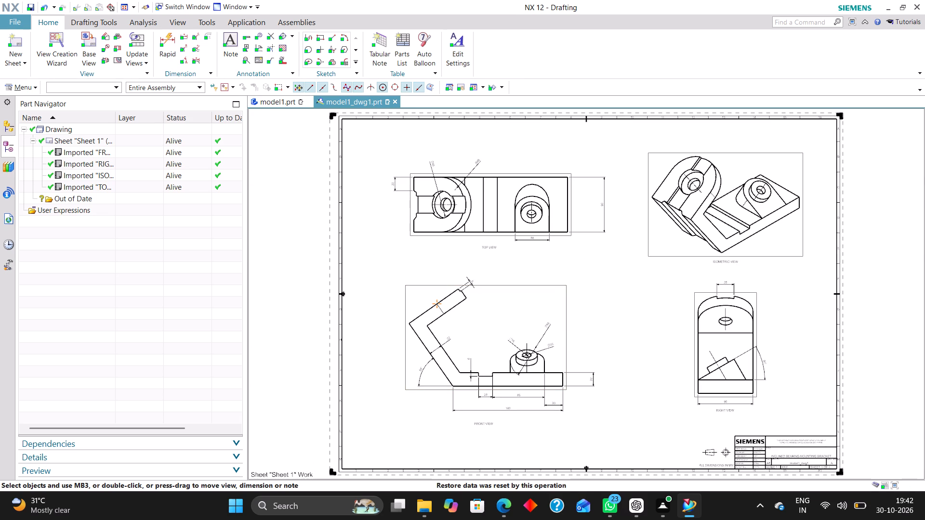
Add a vertical rapid dimension for the slot's width in the top view, aligned below the existing 22 dimension.
scroll(420, 222, "up", 3)
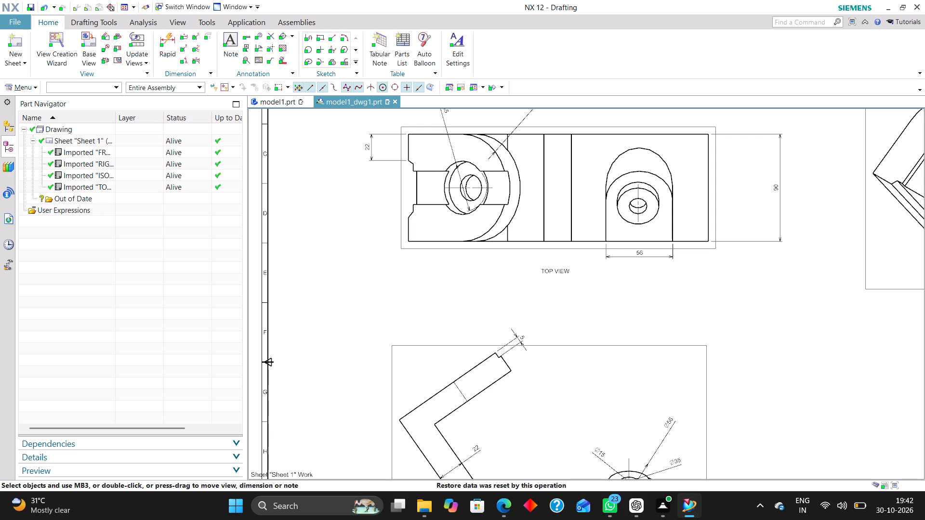
left_click(170, 39)
scroll(412, 179, "up", 4)
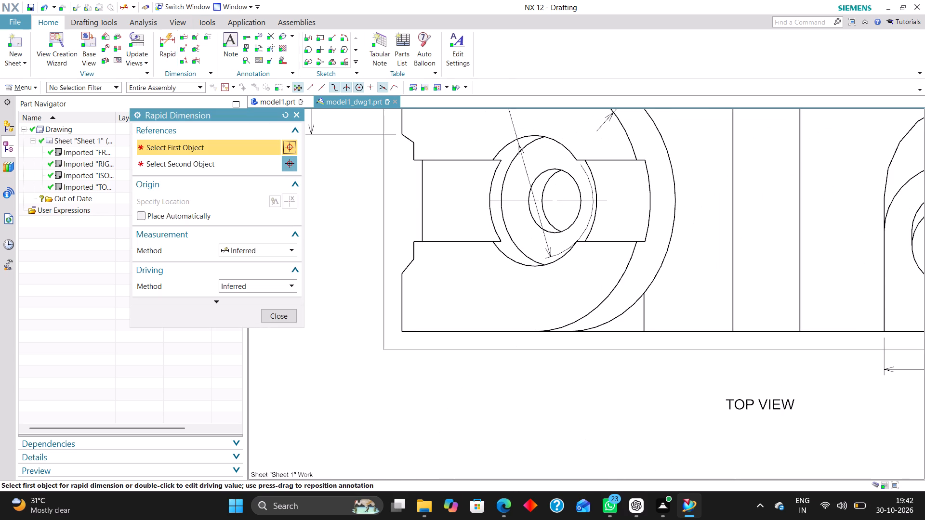
left_click(412, 163)
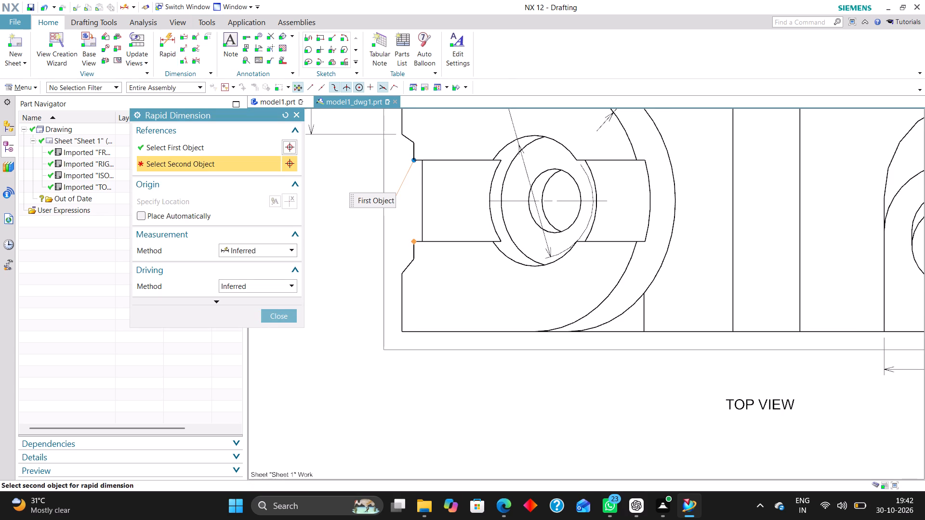
left_click(411, 240)
scroll(365, 221, "down", 2)
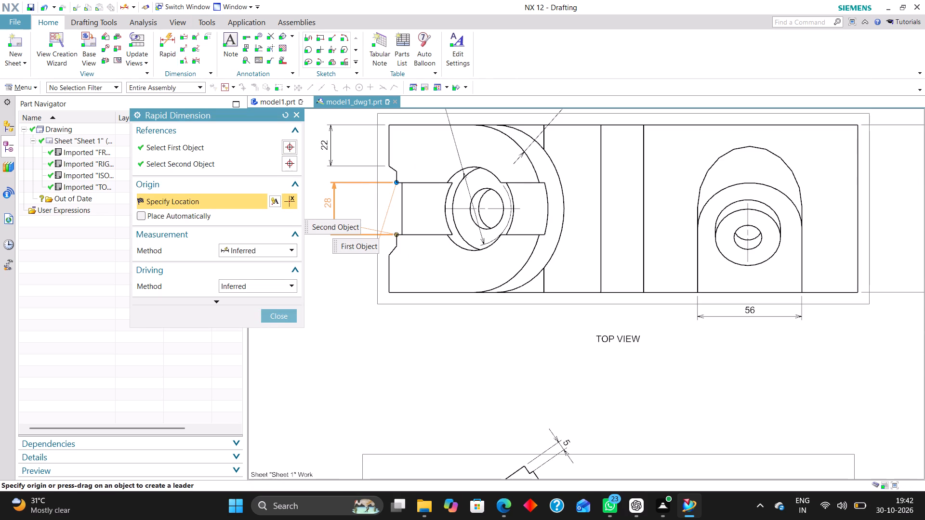
left_click(328, 203)
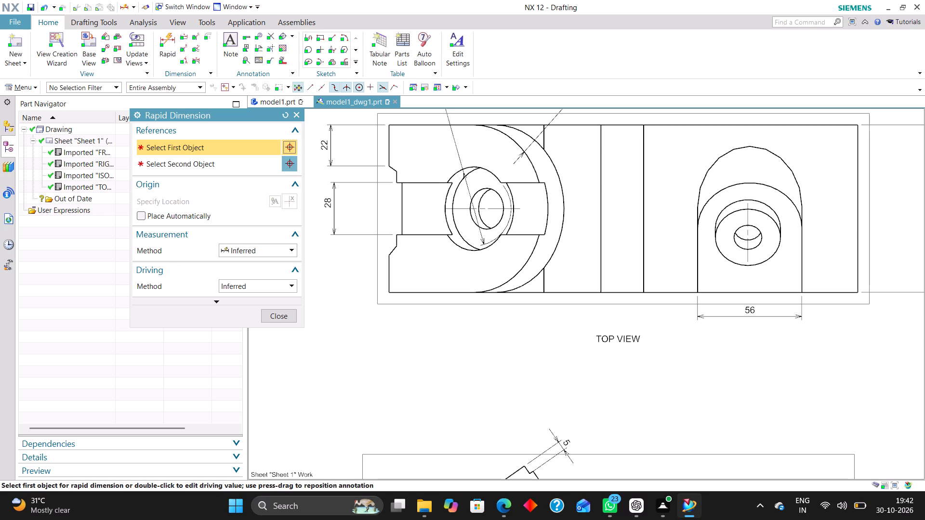
Add an aligned rapid dimension along the lower inclined arm's outer edge in the front view, placed outside the view border.
scroll(509, 209, "down", 2)
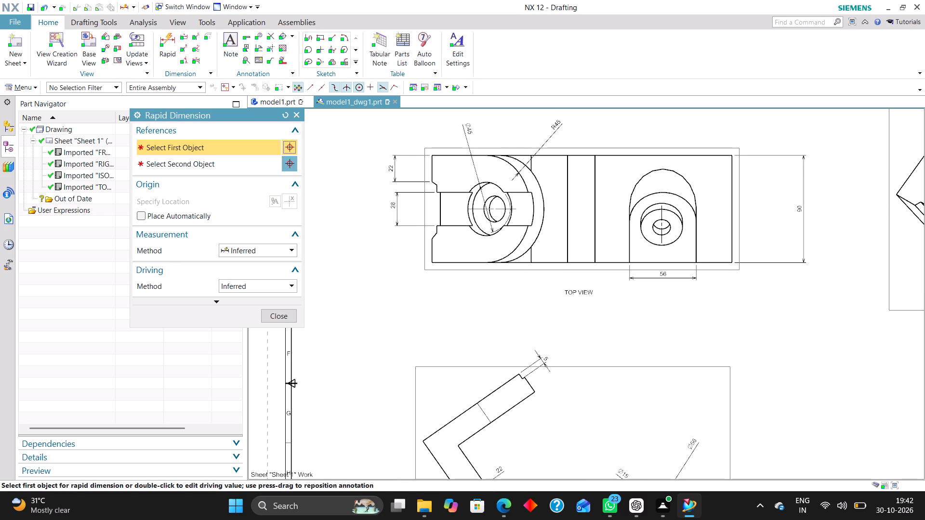
scroll(416, 172, "down", 1)
scroll(442, 263, "up", 1)
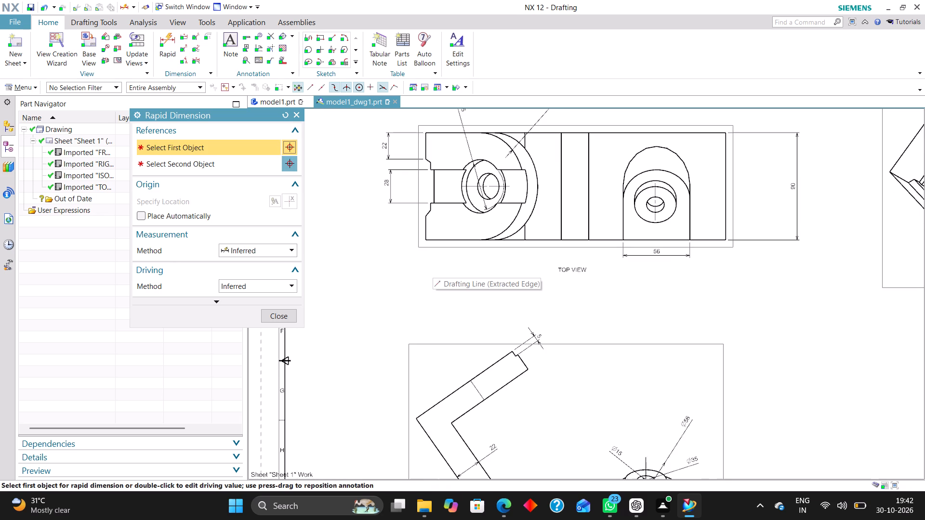
scroll(442, 263, "up", 1)
scroll(415, 257, "down", 2)
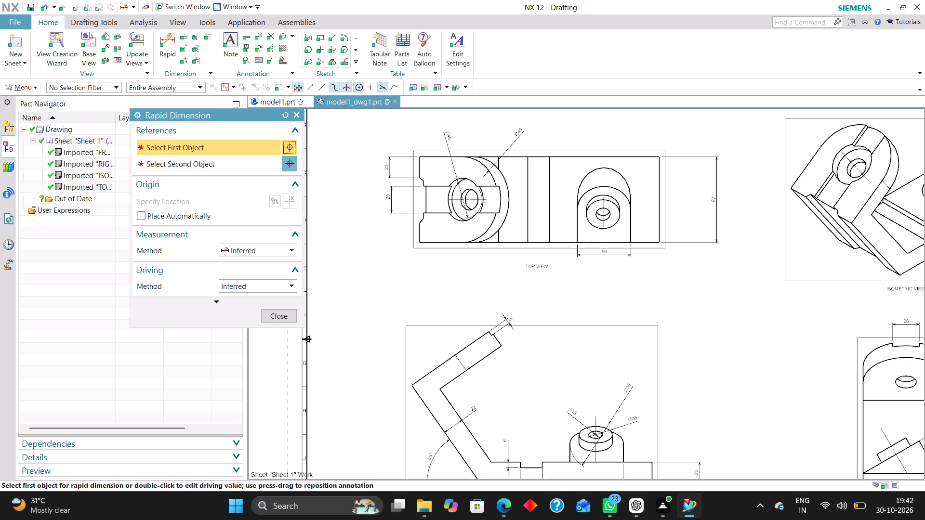
scroll(536, 207, "down", 3)
scroll(542, 331, "up", 2)
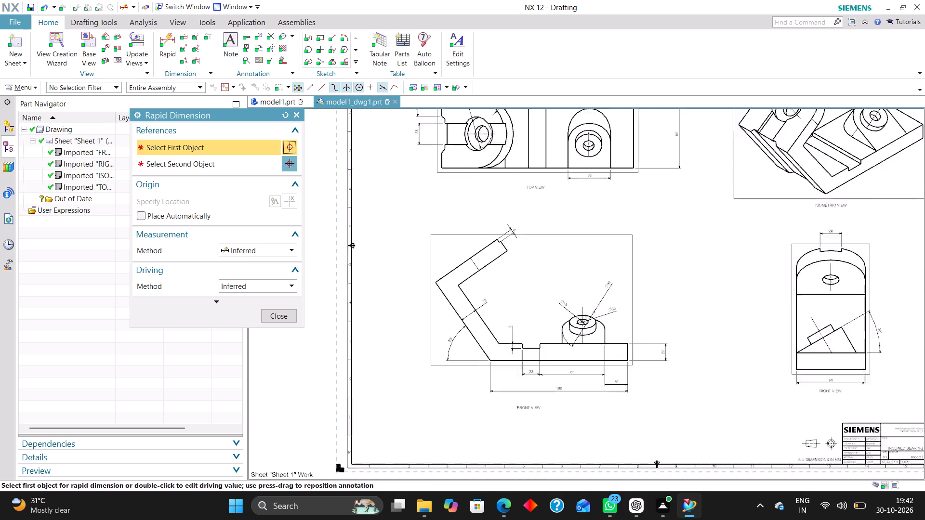
scroll(542, 333, "up", 1)
scroll(489, 247, "down", 1)
scroll(479, 309, "up", 3)
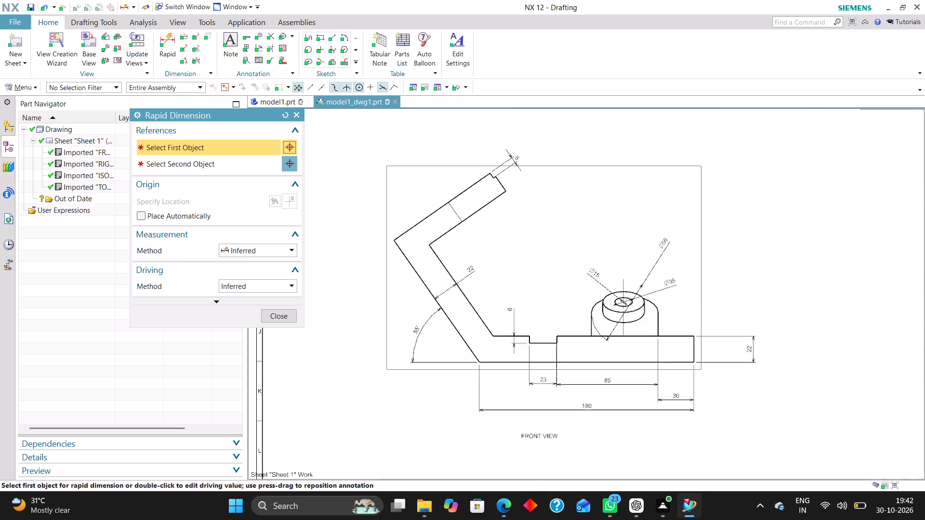
scroll(512, 280, "down", 2)
left_click(474, 317)
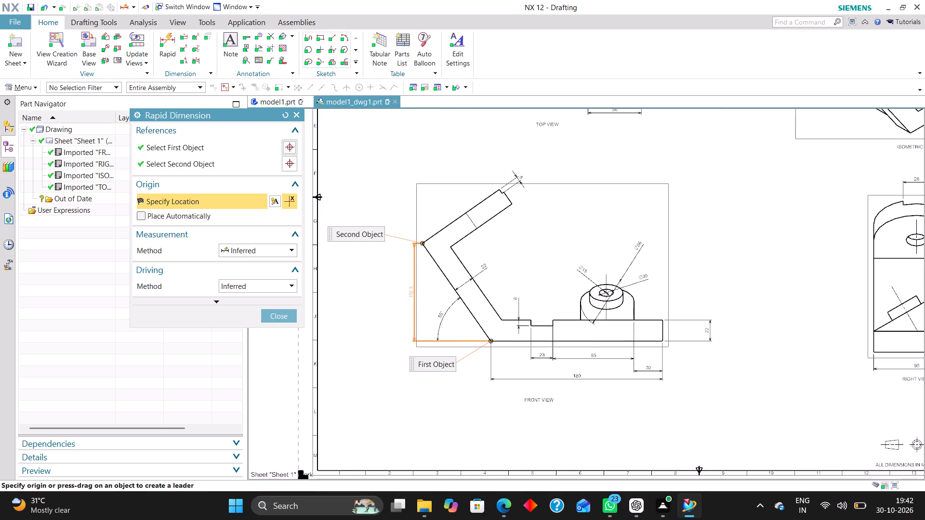
left_click(430, 291)
left_click(280, 316)
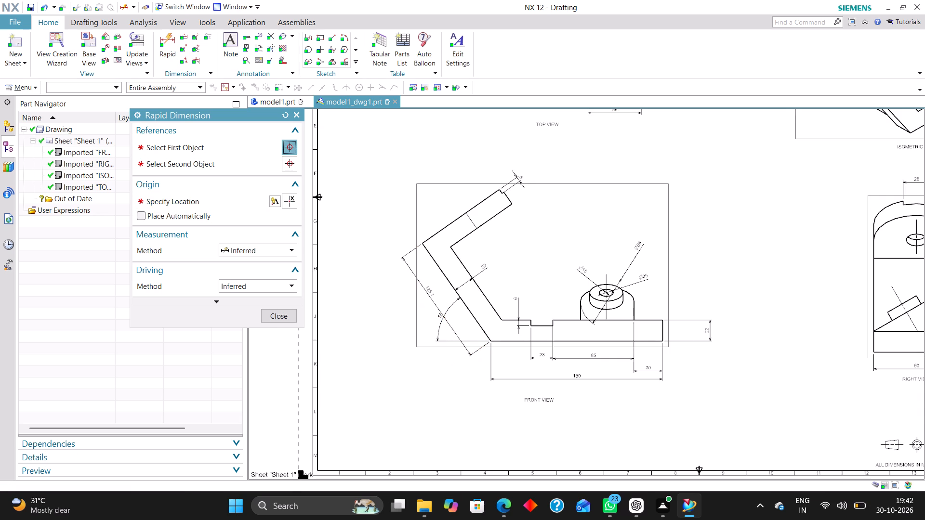
left_click_drag(427, 290, 382, 324)
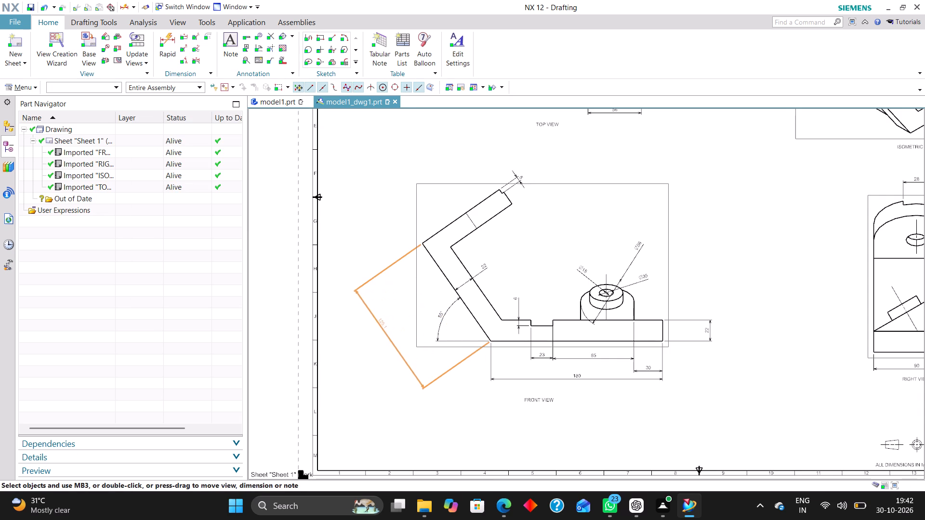
left_click_drag(382, 324, 388, 332)
Set the lower inclined arm's length dimension to 0 decimal places and move it slightly closer to the arm.
double_click(390, 338)
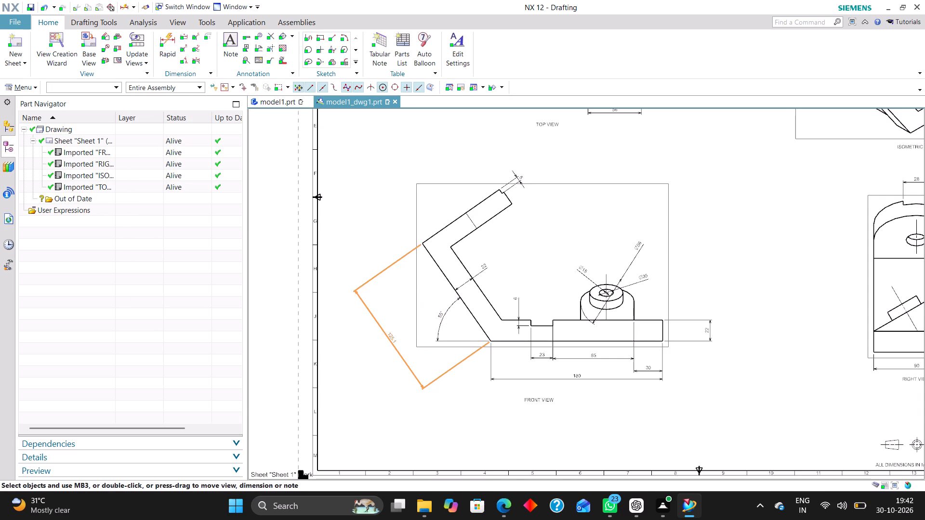
left_click(373, 424)
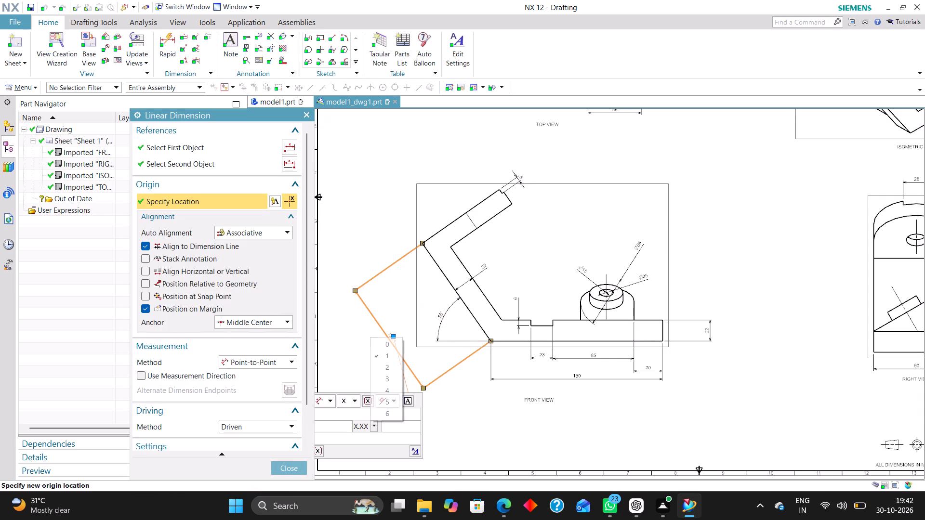
left_click(389, 346)
left_click(297, 467)
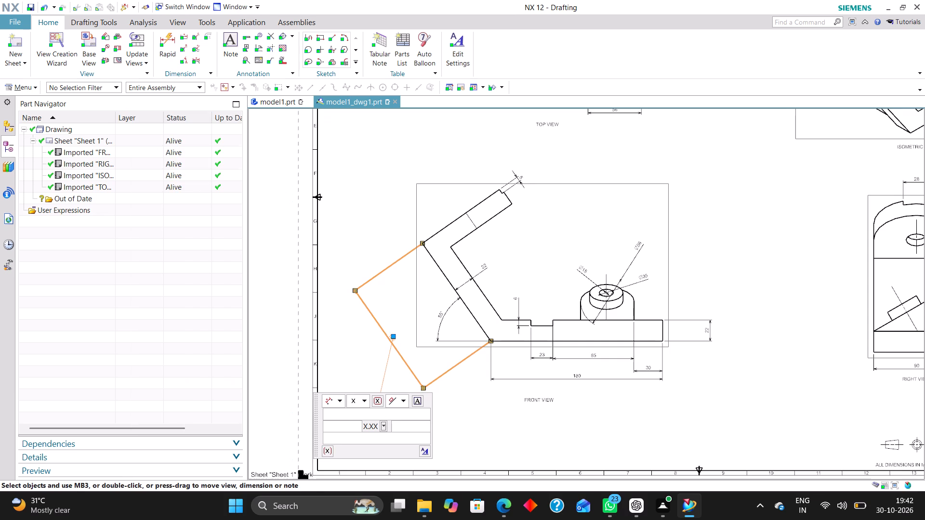
left_click_drag(390, 341, 397, 327)
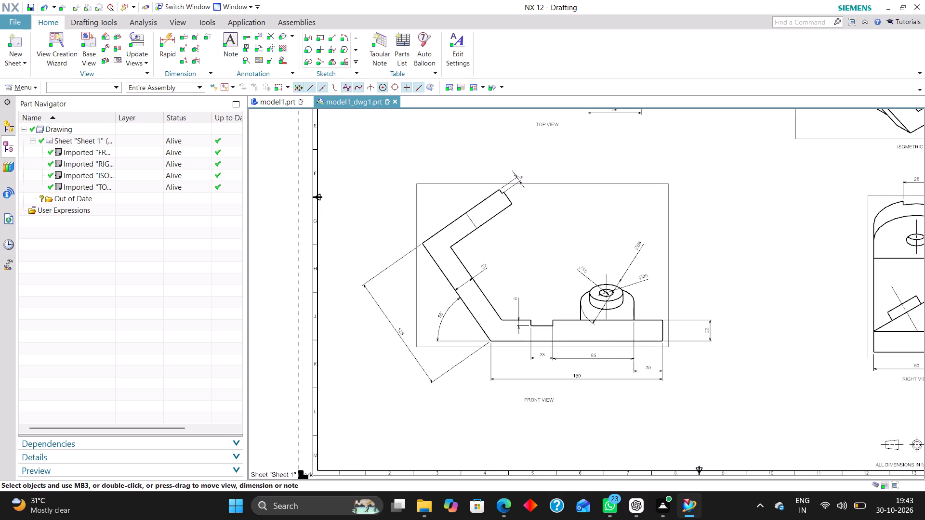
Add an aligned rapid dimension from the front view's outer bend corner to the upper arm's notched end, positioned well clear of the arm.
scroll(567, 260, "down", 1)
left_click(168, 39)
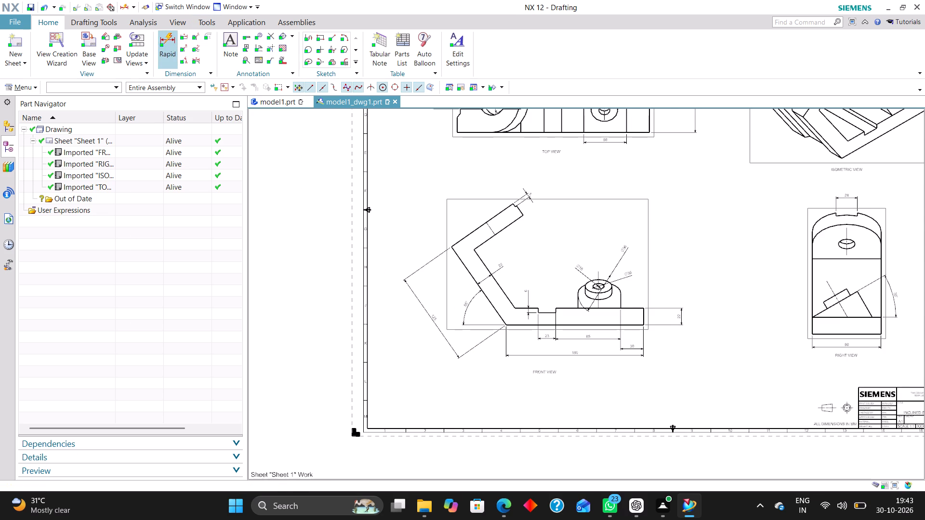
scroll(452, 247, "up", 2)
left_click(451, 246)
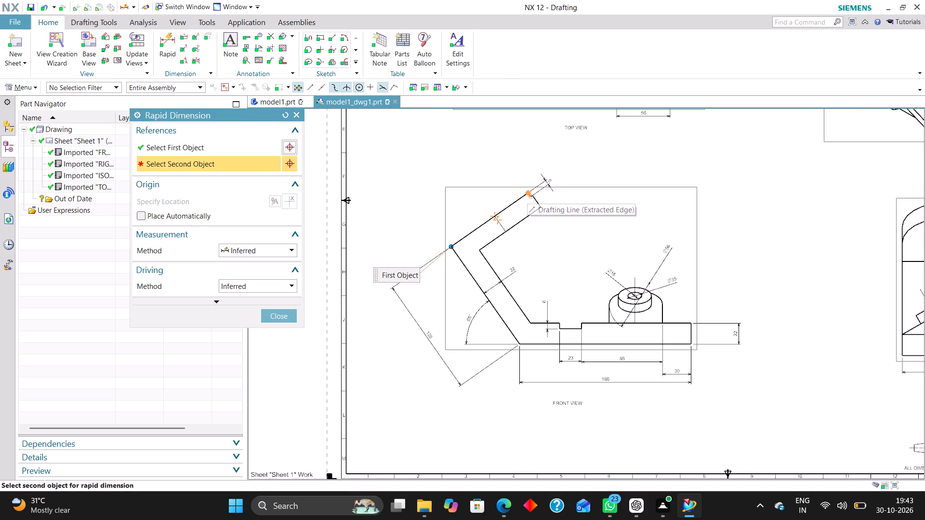
left_click(535, 195)
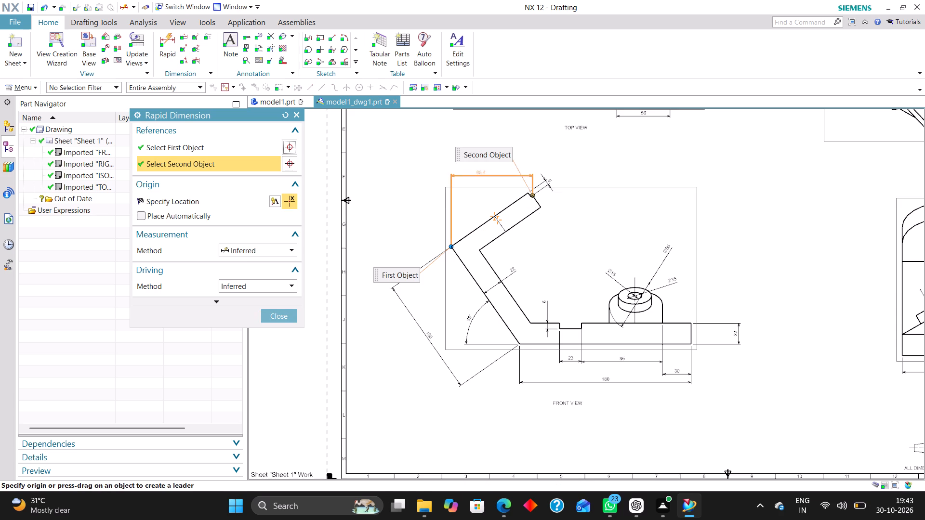
left_click(450, 184)
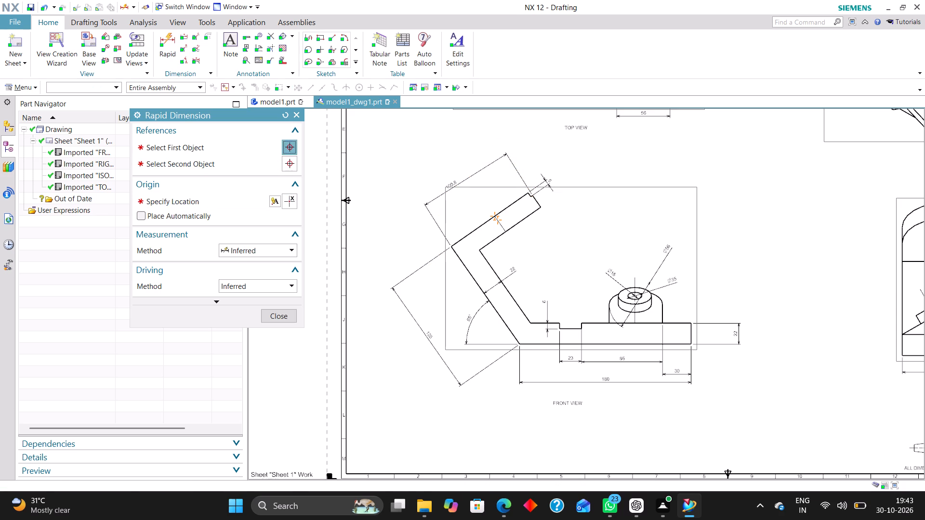
left_click(285, 321)
left_click_drag(465, 179, 459, 162)
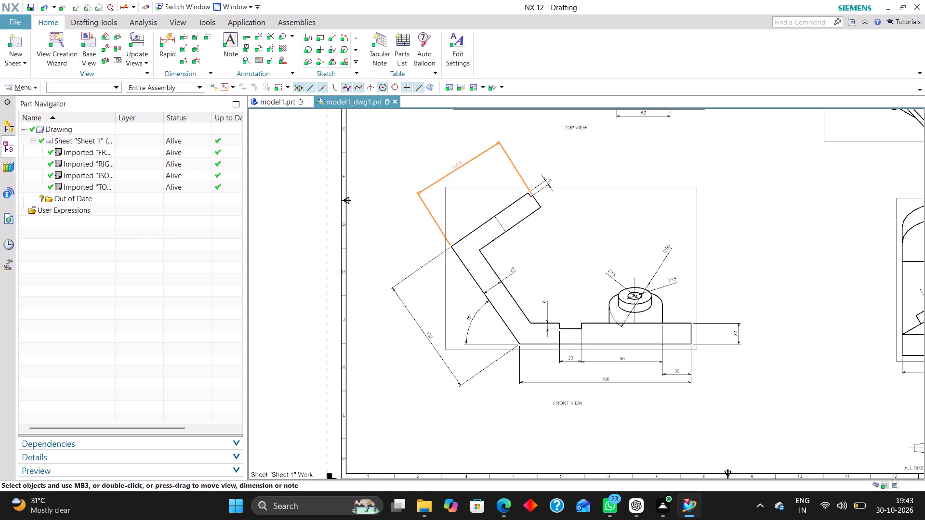
left_click_drag(459, 162, 449, 160)
Set the upper arm's length dimension to 0 decimal places.
double_click(454, 158)
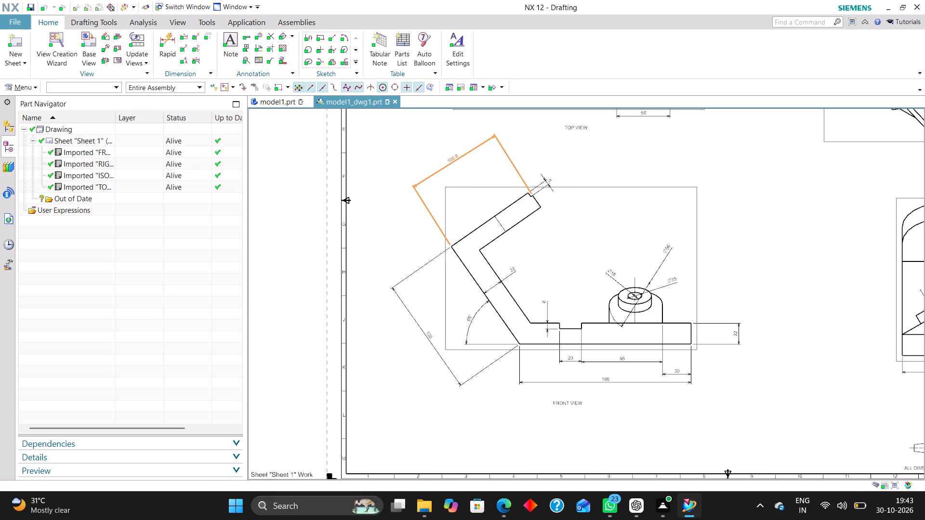
left_click(376, 142)
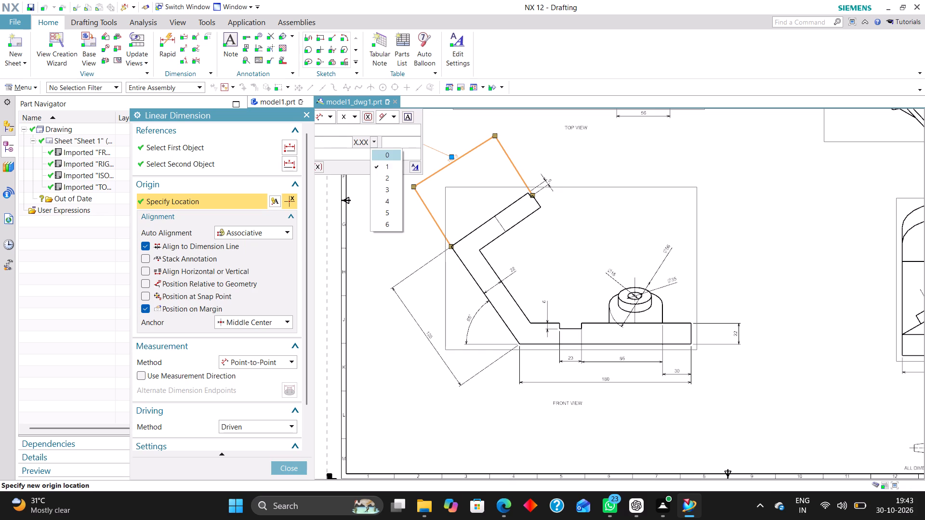
left_click(381, 153)
left_click(288, 465)
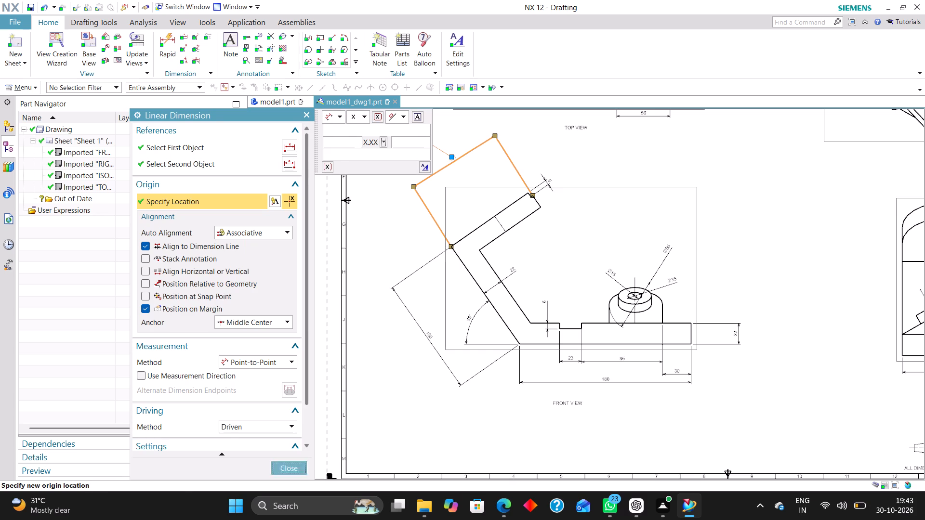
Review the front and top view dimensions, finishing with the whole of Sheet 1 in view.
scroll(473, 246, "down", 3)
scroll(492, 233, "up", 1)
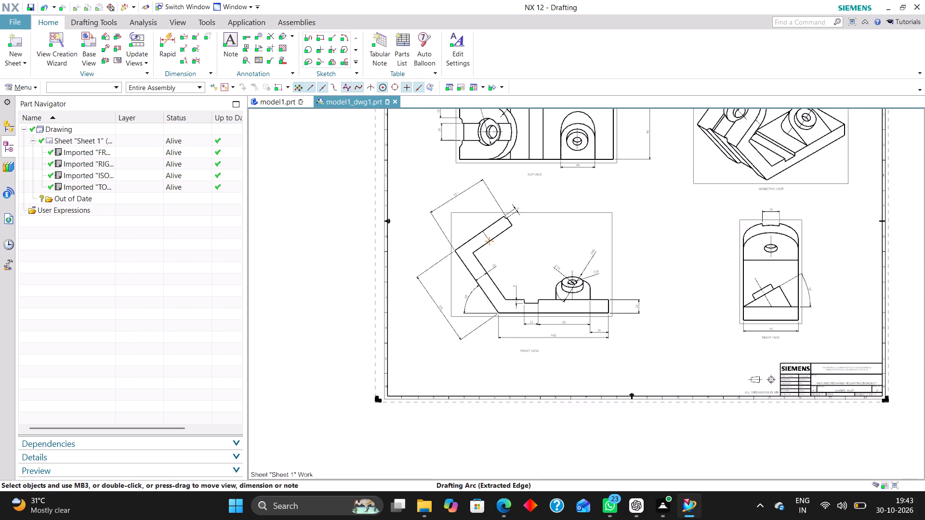
scroll(492, 233, "up", 1)
scroll(498, 257, "down", 1)
scroll(491, 273, "up", 1)
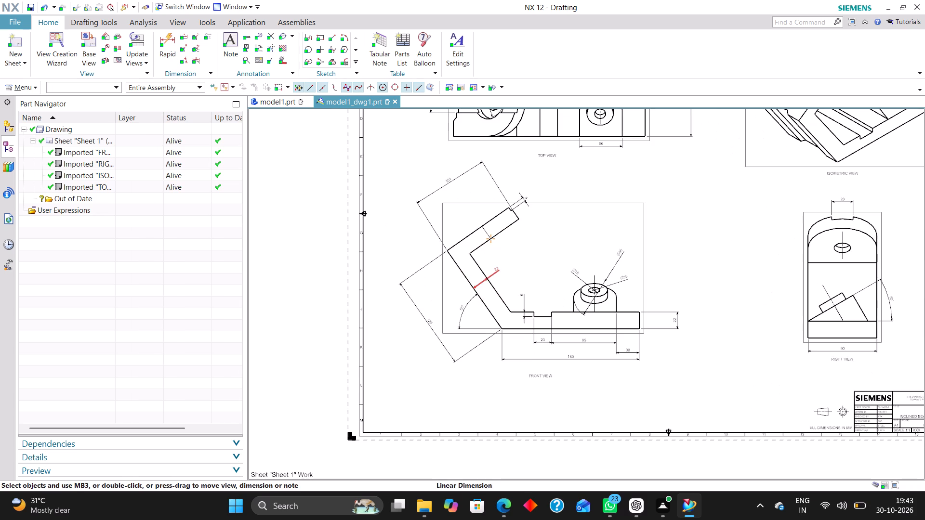
scroll(488, 261, "down", 2)
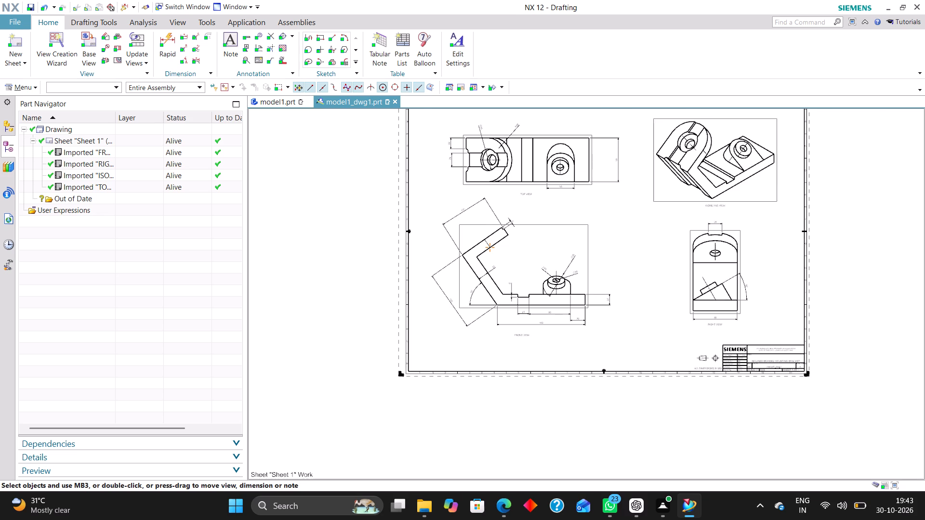
scroll(556, 252, "up", 2)
scroll(547, 250, "down", 2)
scroll(547, 194, "up", 3)
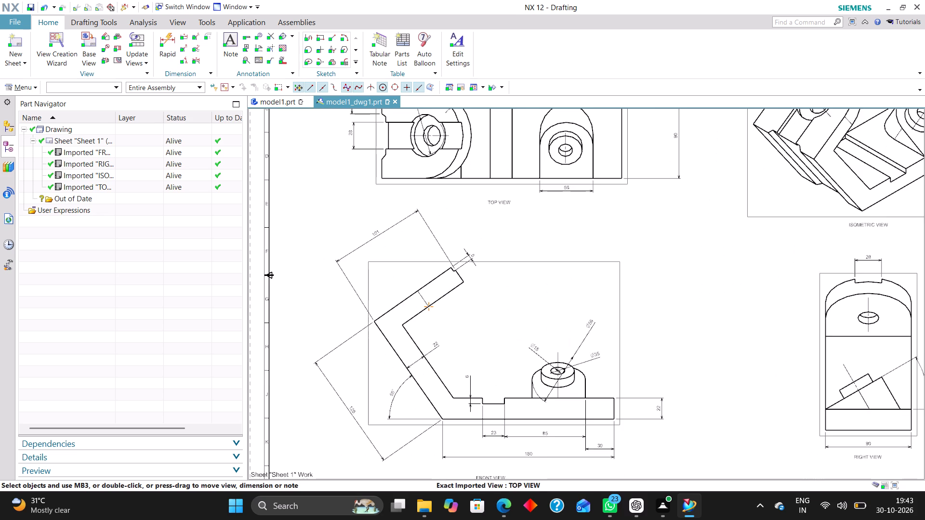
left_click(568, 191)
right_click_drag(677, 214, 595, 303)
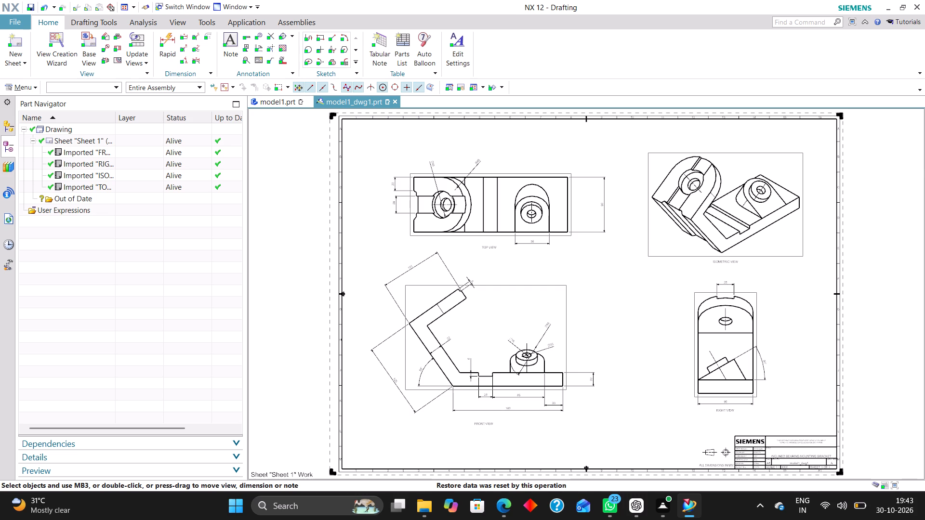
Review the dimensioned views on Sheet 1, looking closely at the front view's dimensions.
scroll(596, 339, "up", 2)
scroll(581, 327, "down", 3)
scroll(548, 357, "up", 4)
scroll(630, 280, "down", 4)
right_click_drag(676, 247, 658, 323)
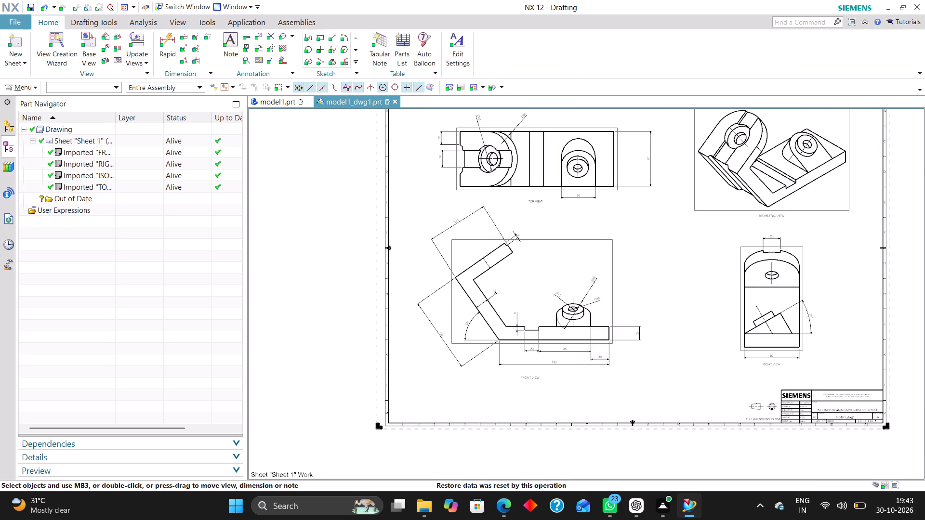
right_click_drag(656, 289, 611, 333)
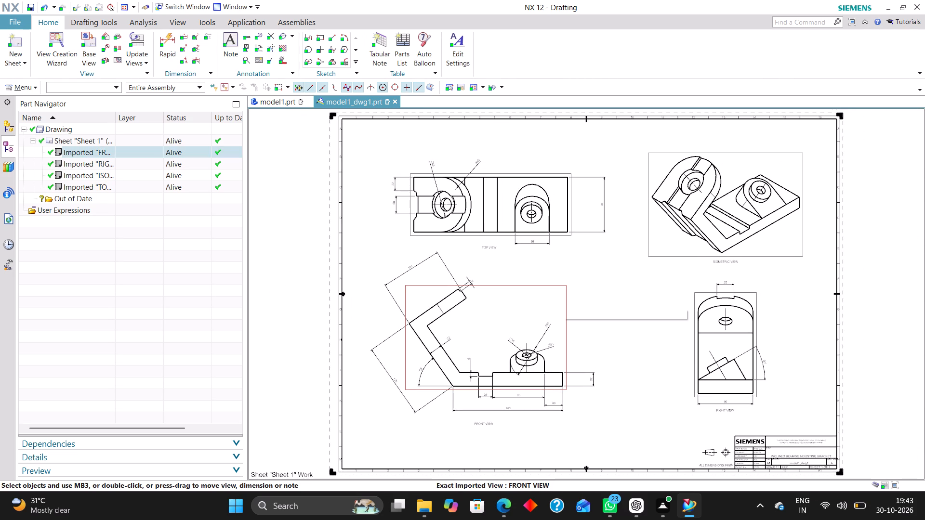
scroll(515, 370, "up", 3)
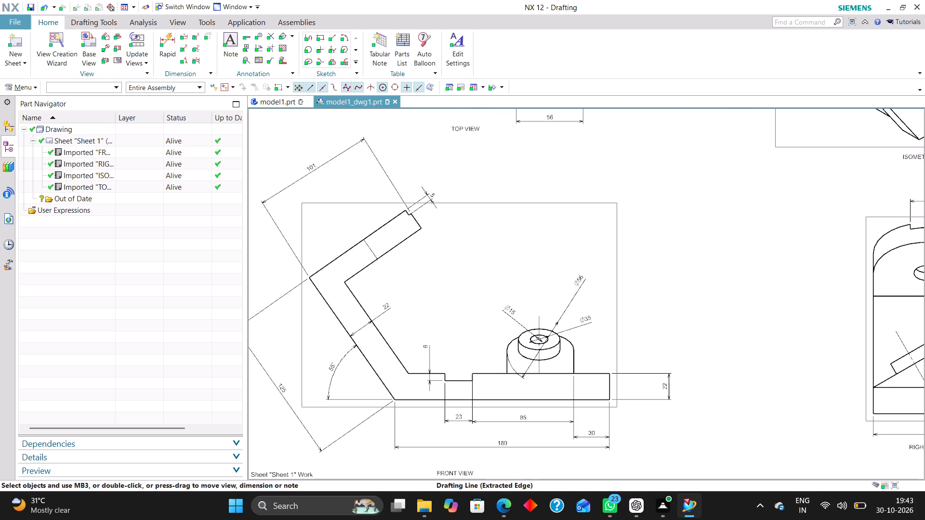
scroll(500, 325, "down", 3)
right_click_drag(622, 246, 579, 293)
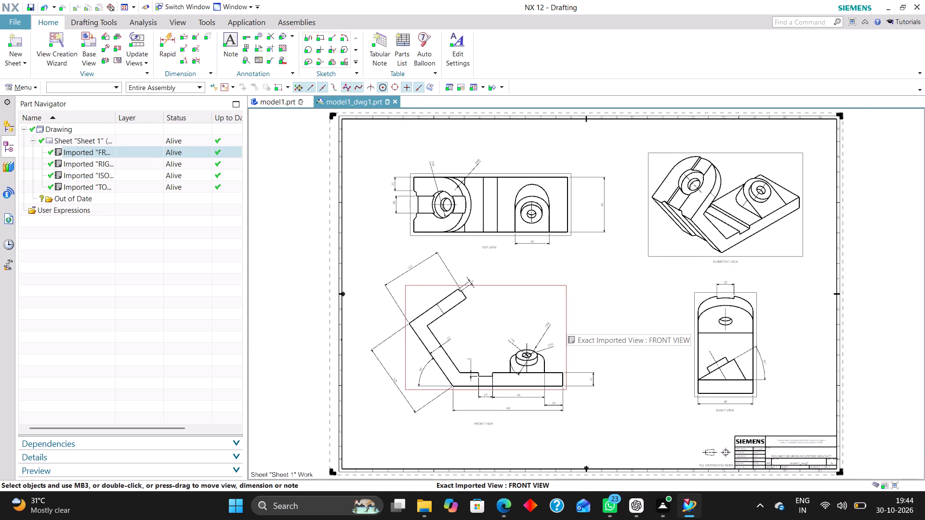
scroll(607, 296, "up", 1)
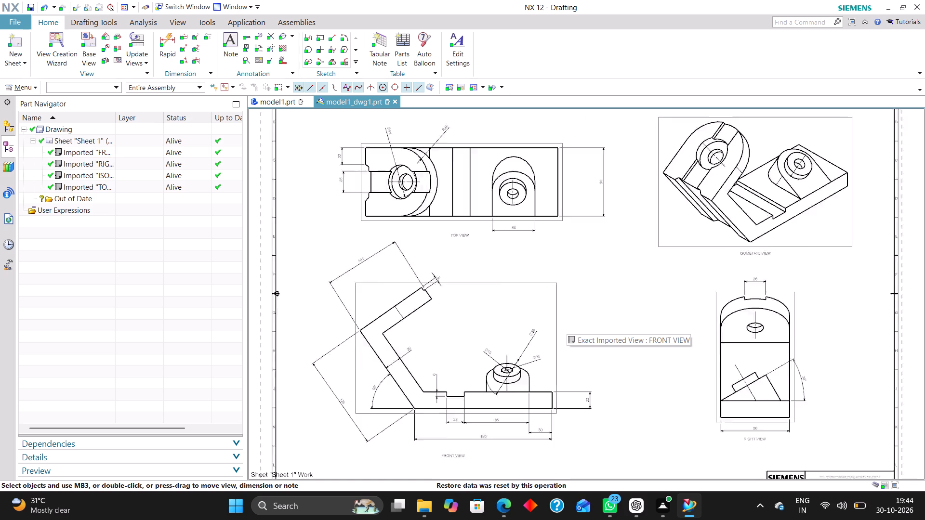
scroll(605, 299, "up", 1)
scroll(590, 291, "down", 2)
right_click_drag(621, 253, 606, 306)
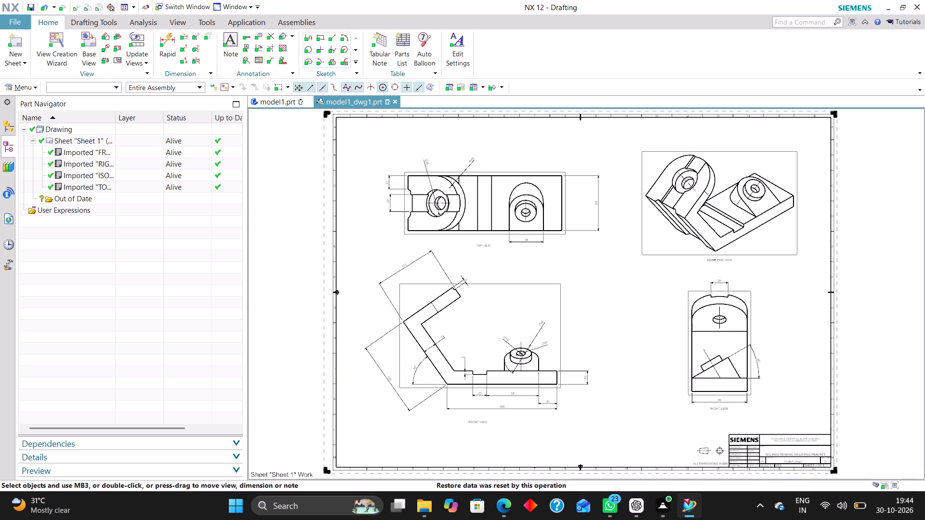
right_click_drag(634, 273, 577, 325)
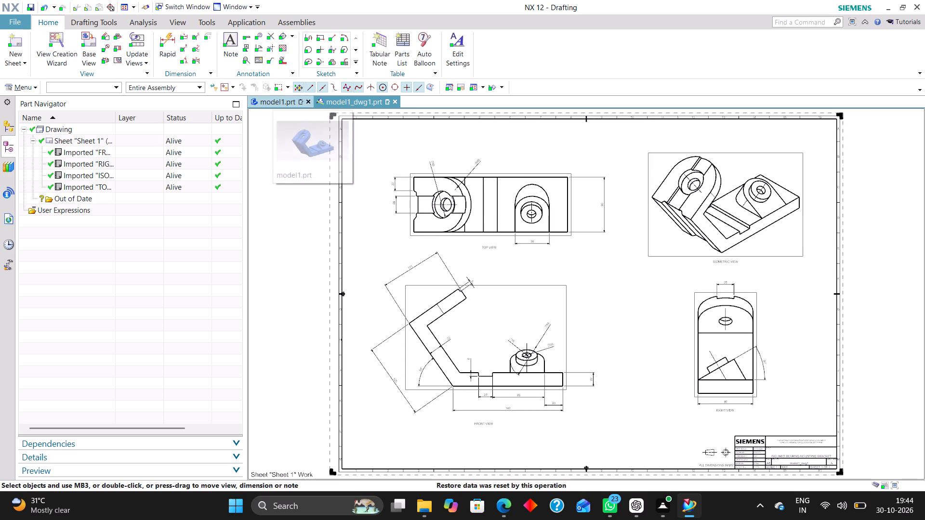
Using Layer Visible in View, make all layers invisible in the isometric view except 2, 223, 224, 225, 226 and 256.
left_click(22, 81)
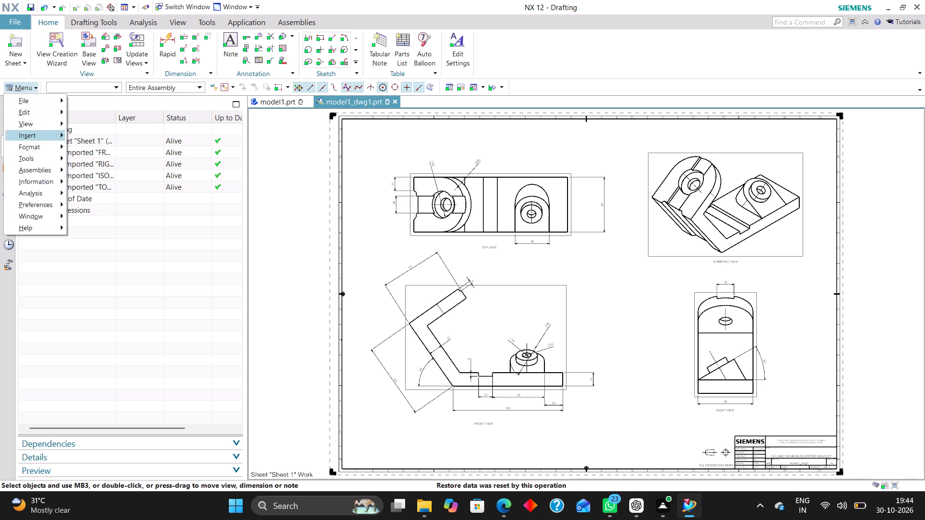
left_click(45, 144)
left_click(106, 157)
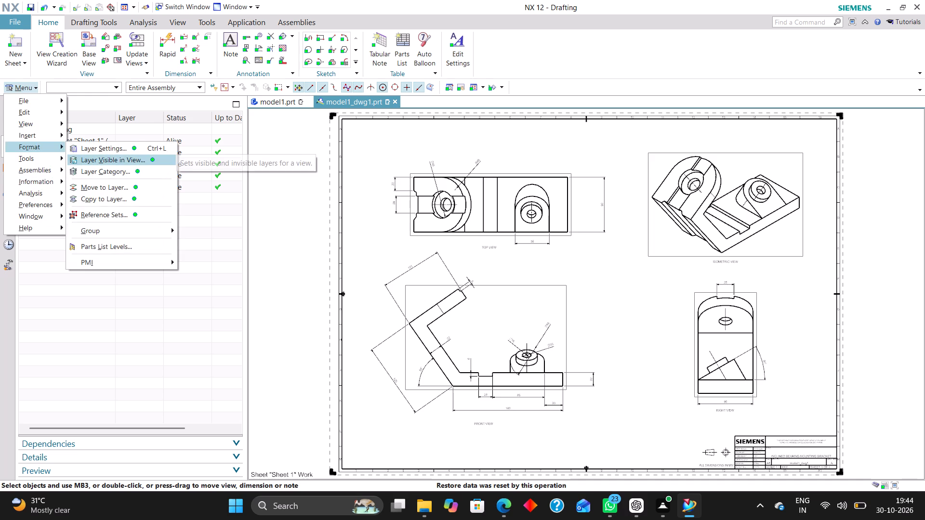
left_click(160, 146)
left_click(166, 139)
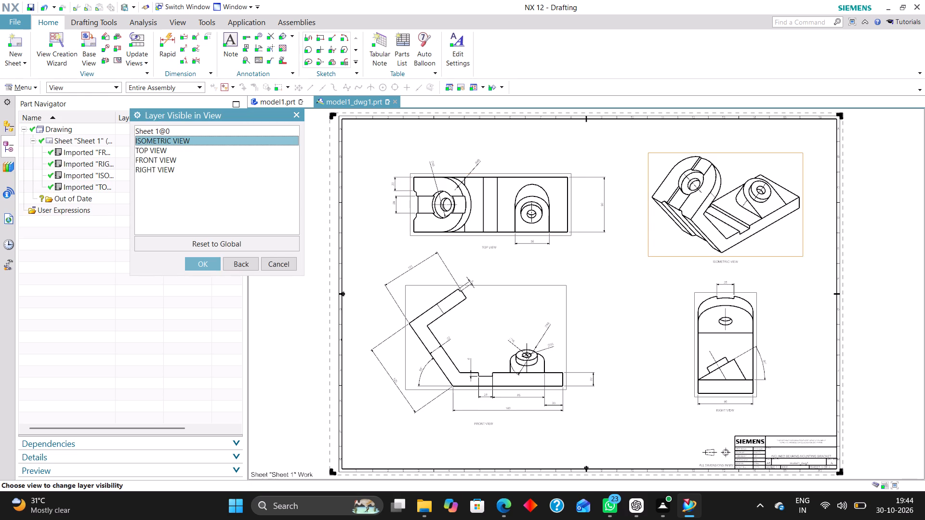
left_click(200, 261)
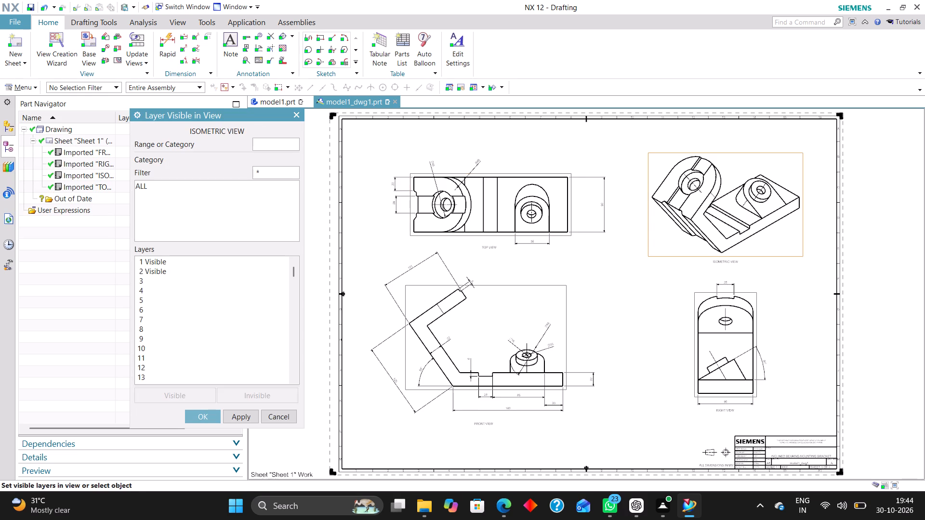
left_click(142, 187)
left_click(276, 394)
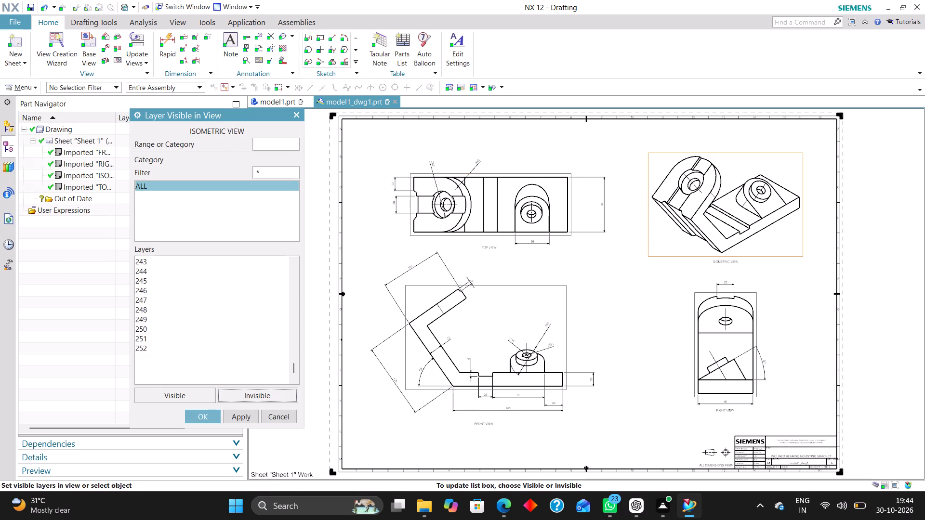
left_click(275, 147)
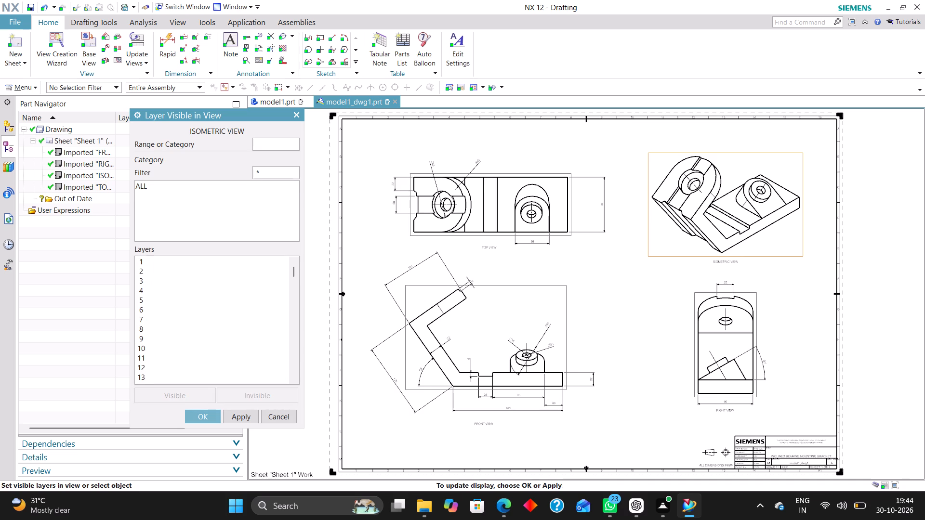
key("2")
key("Return")
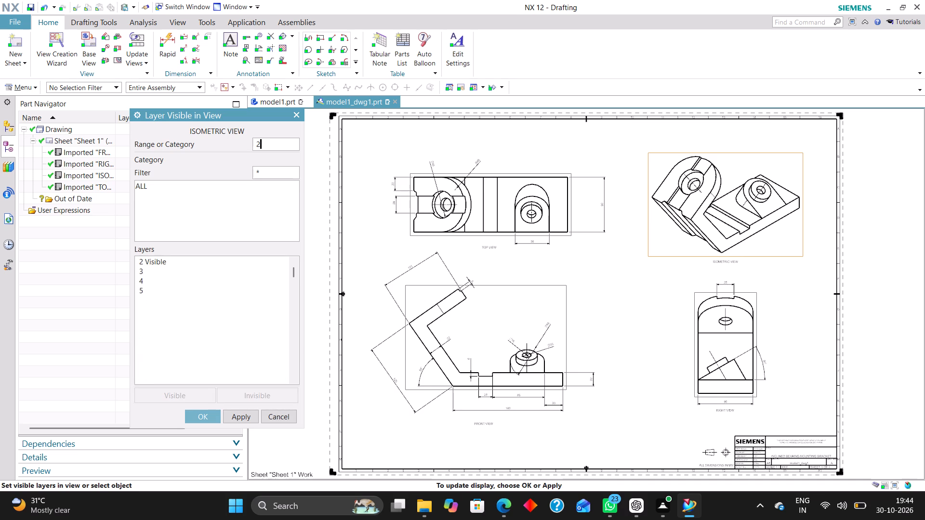
type("223")
key("Return")
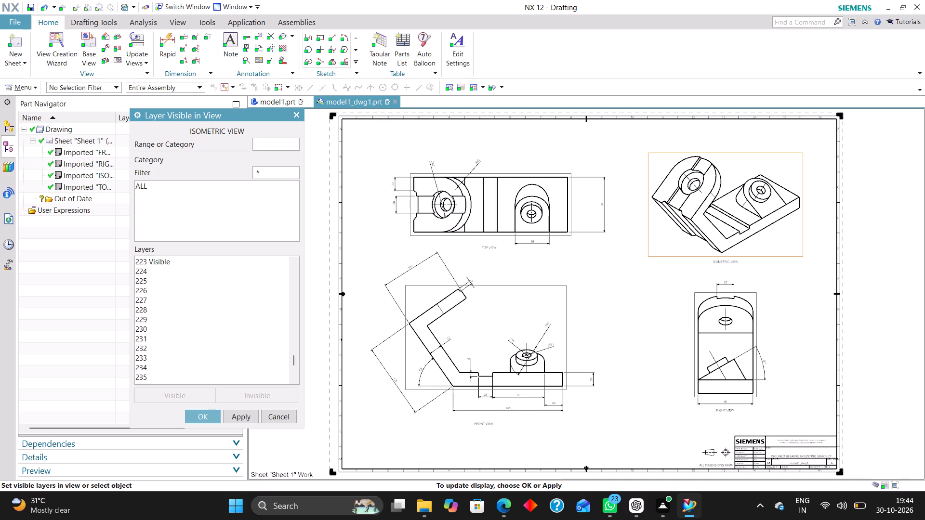
type("224")
key("Return")
type("225")
key("Return")
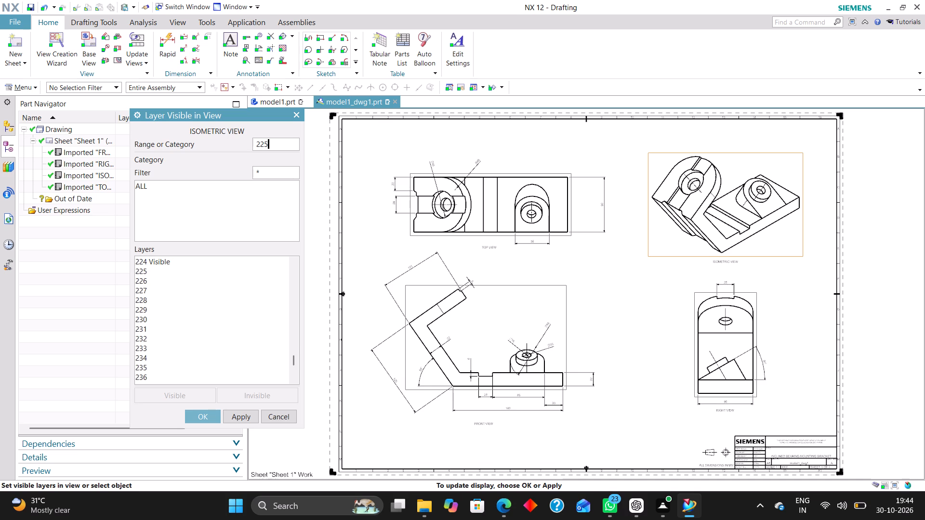
type("226")
key("Return")
type("256")
key("Return")
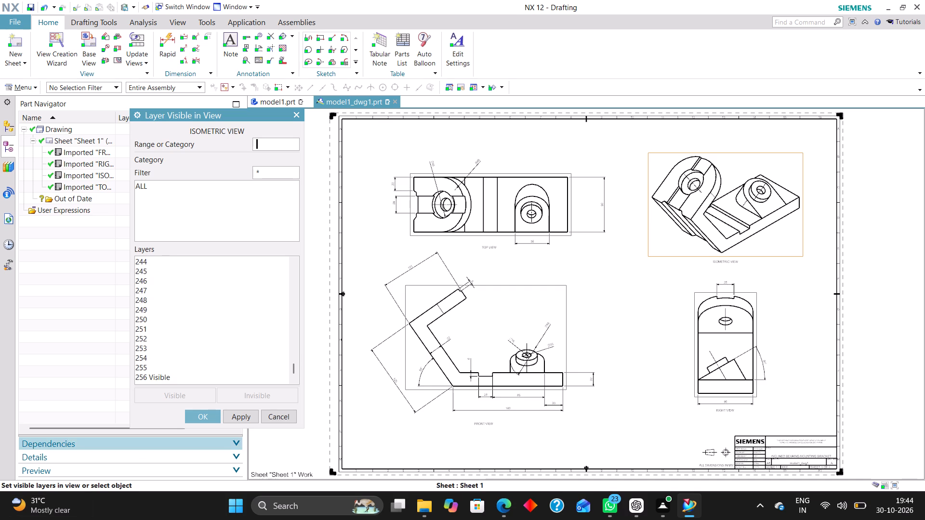
left_click(214, 418)
Restrict the top view's visible layers to 2, 223, 224, 225, 226 and 256, making all others invisible.
left_click(171, 146)
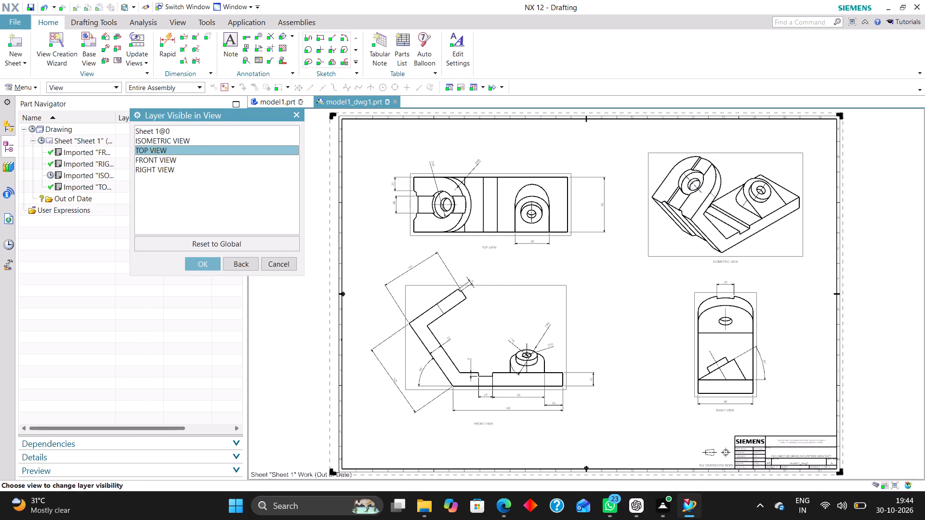
left_click(205, 265)
left_click(145, 190)
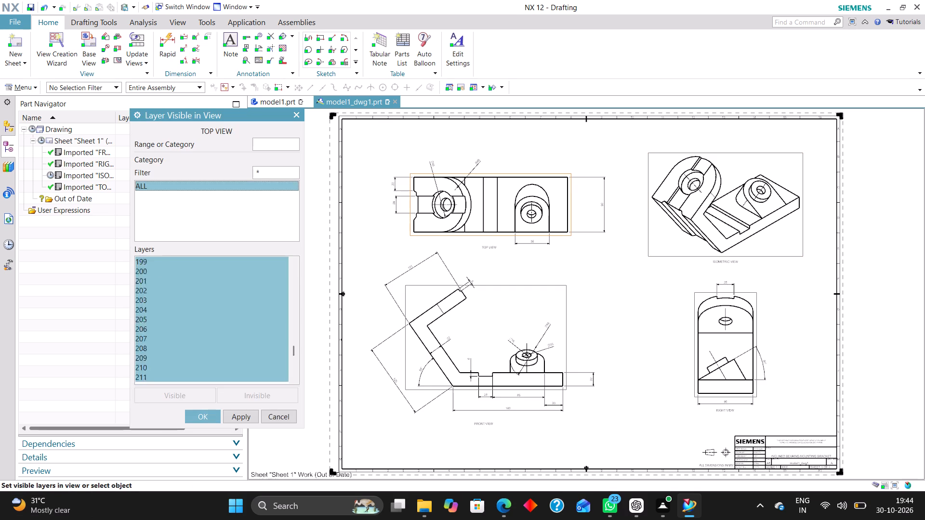
left_click(278, 143)
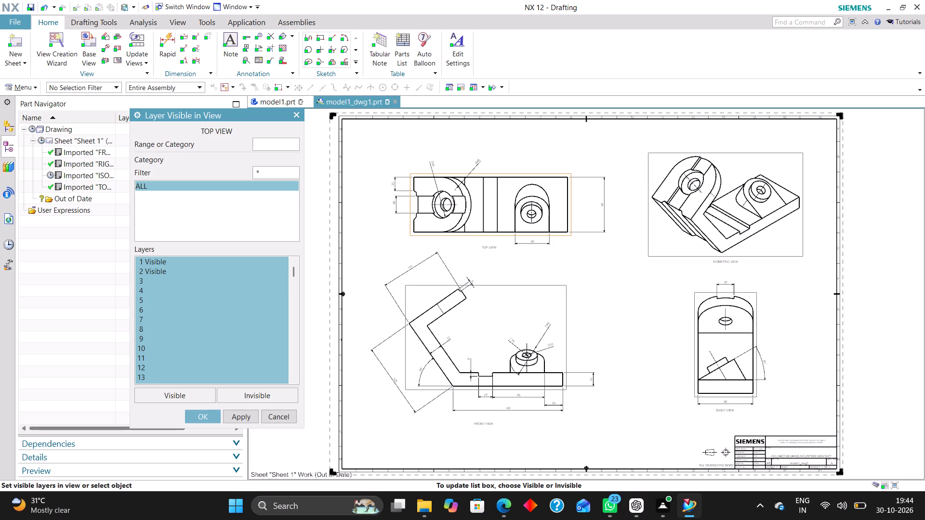
left_click(277, 393)
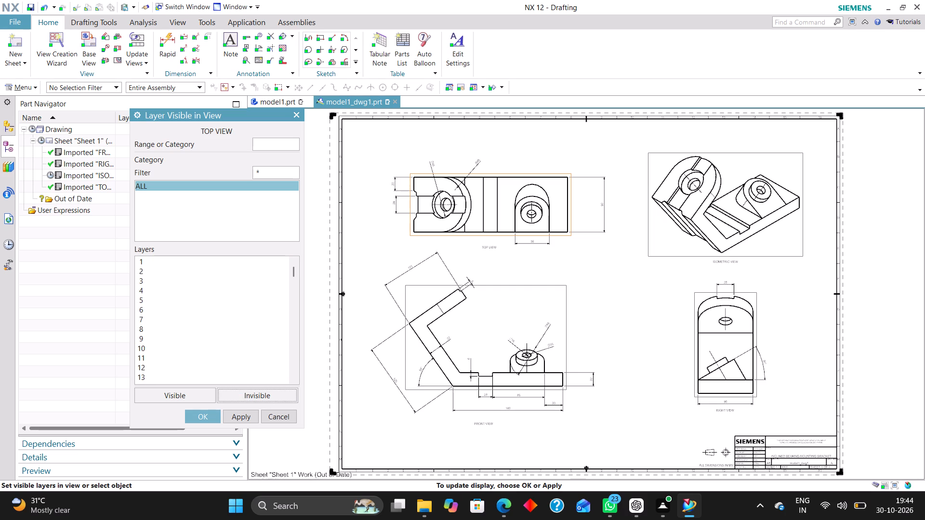
left_click(270, 143)
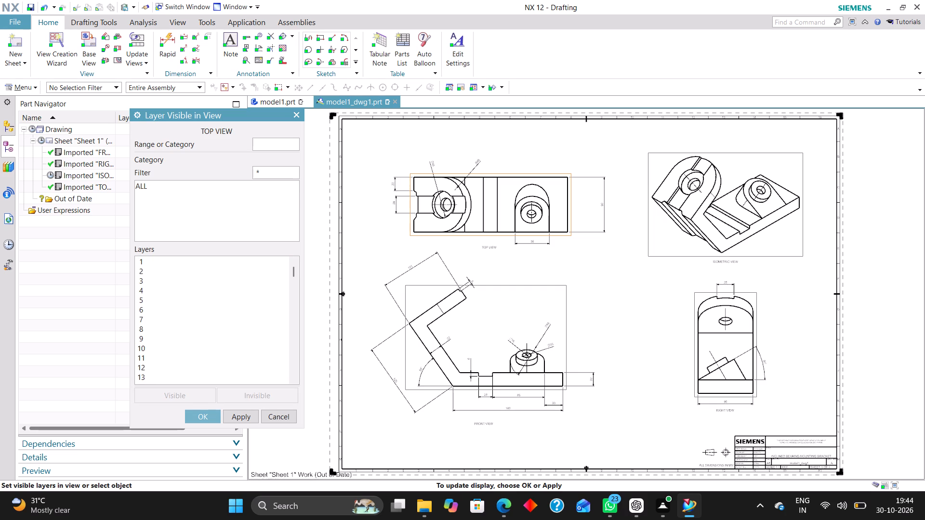
key("2")
key("Return")
type("223")
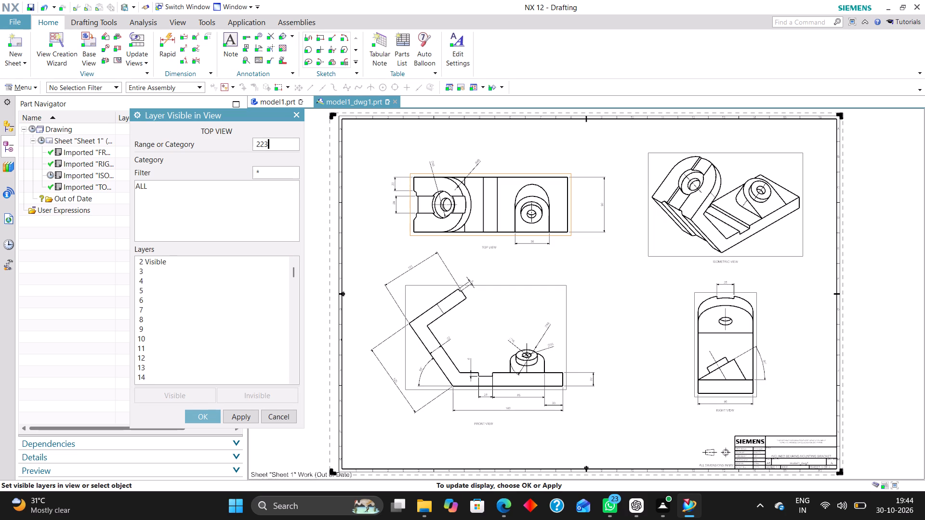
key("Return")
type("224")
key("Return")
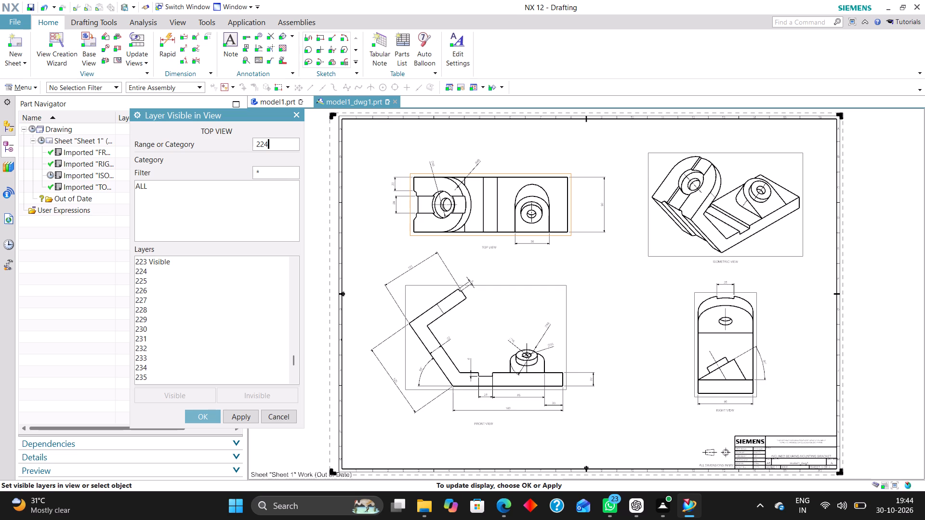
type("225")
key("Return")
type("226")
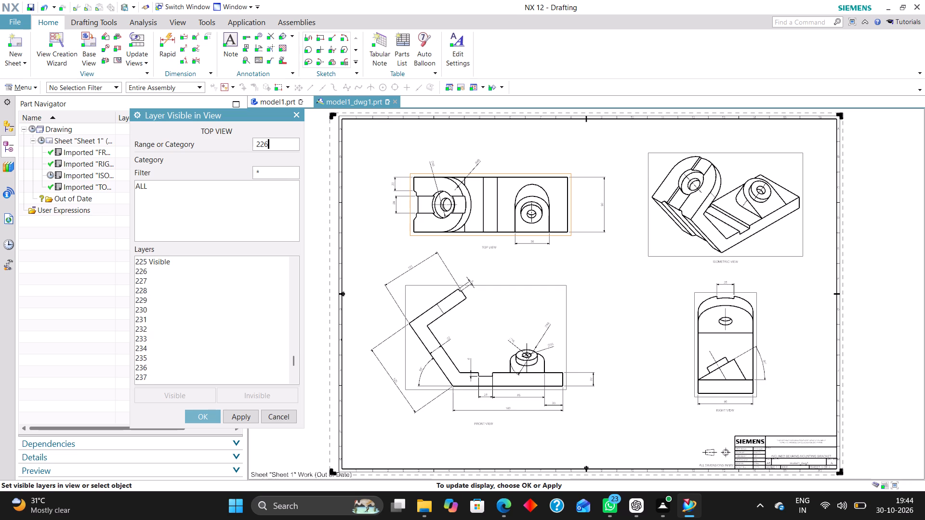
key("Return")
type("256")
key("Return")
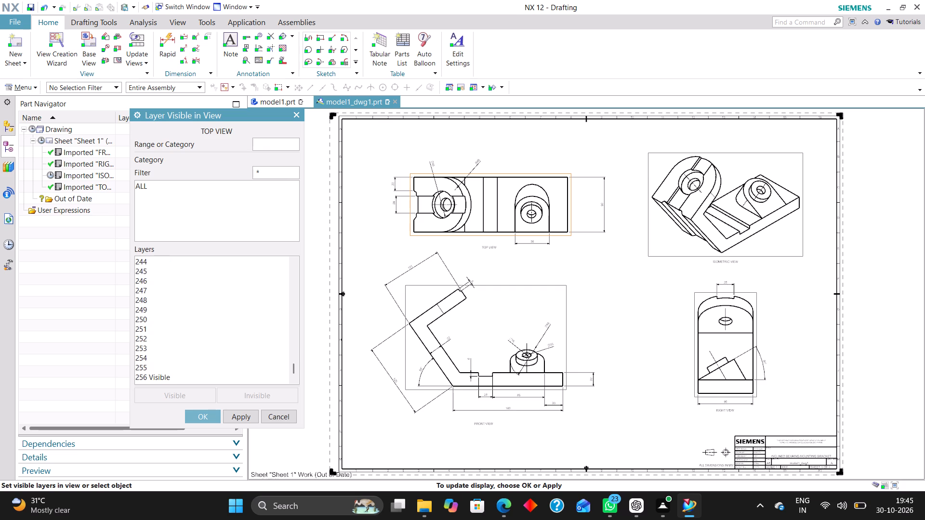
left_click(195, 413)
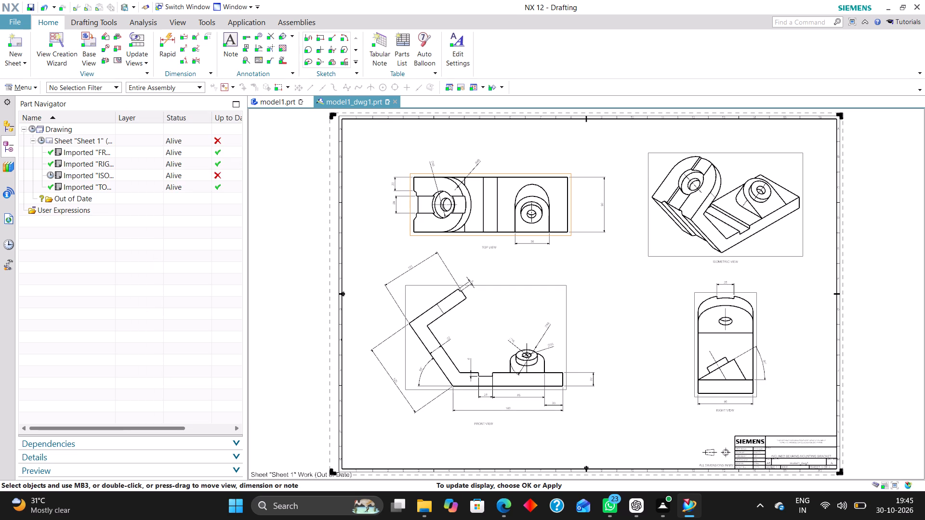
Restrict the front view's visible layers to 2, 223, 224, 225, 226 and 256, making all others invisible.
left_click(177, 160)
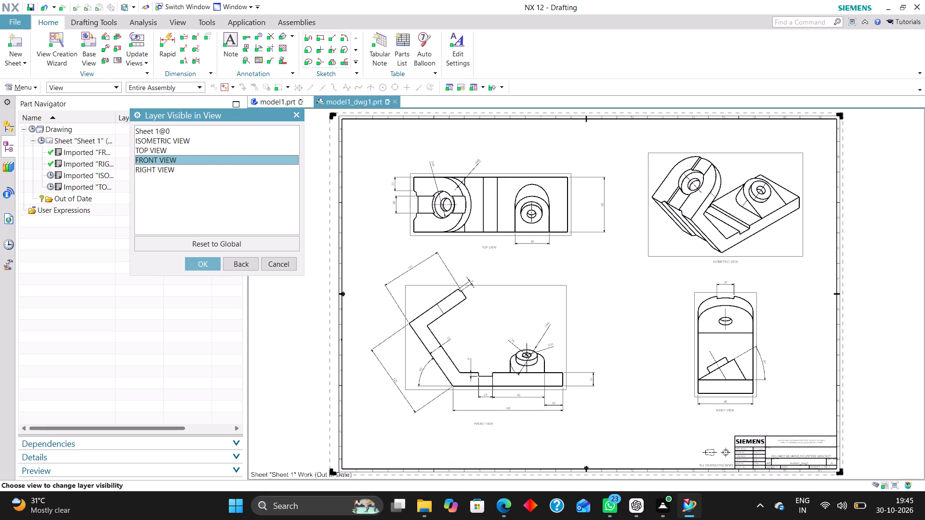
left_click(204, 261)
left_click(145, 188)
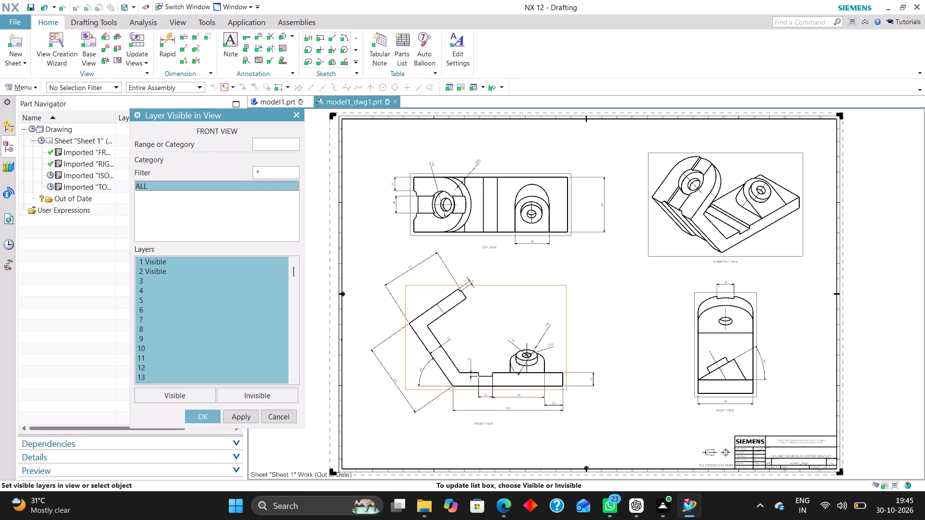
left_click(266, 392)
left_click(272, 145)
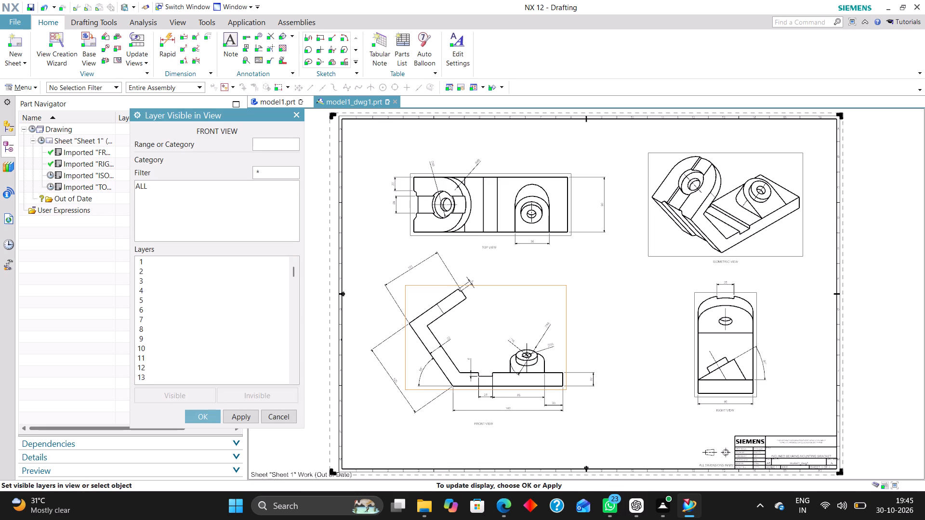
key("2")
key("Return")
type("223")
key("Return")
type("22")
key("4")
key("Return")
type("225")
key("Return")
key("Return")
type("226")
key("Return")
type("256")
key("Return")
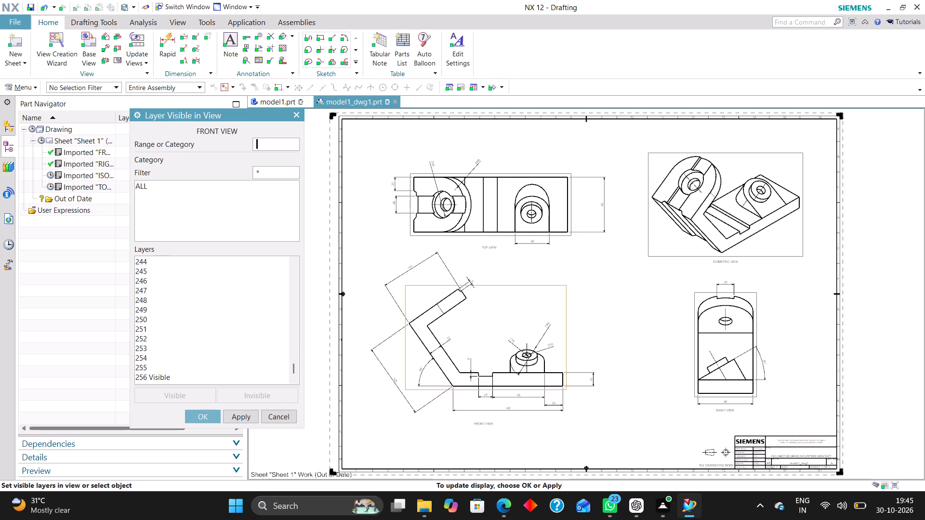
left_click(205, 415)
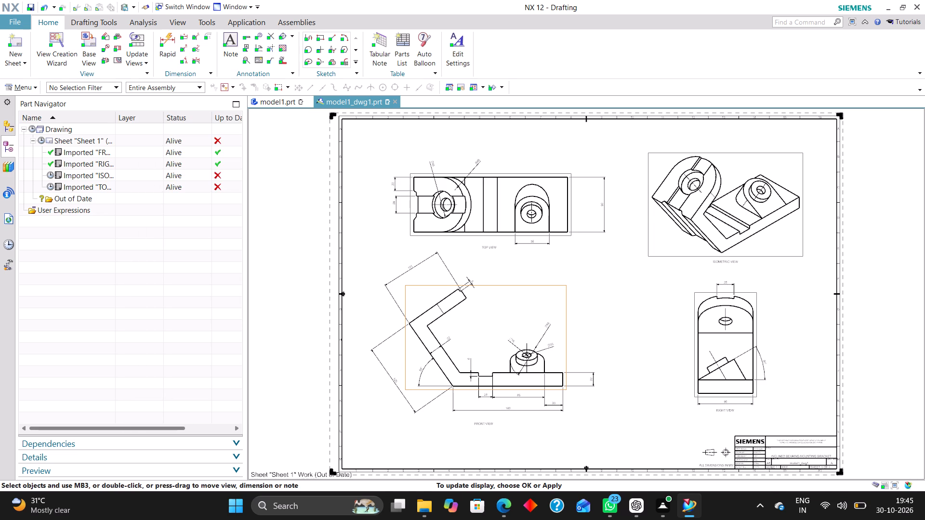
Restrict the right view's visible layers to 2, 223, 224, 225, 226 and 256, making all others invisible.
left_click(182, 171)
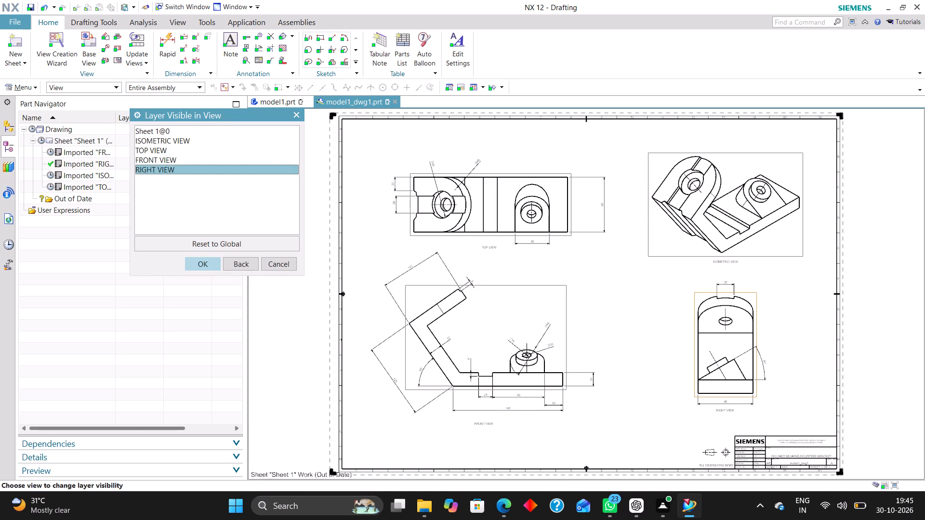
left_click(203, 264)
left_click(148, 186)
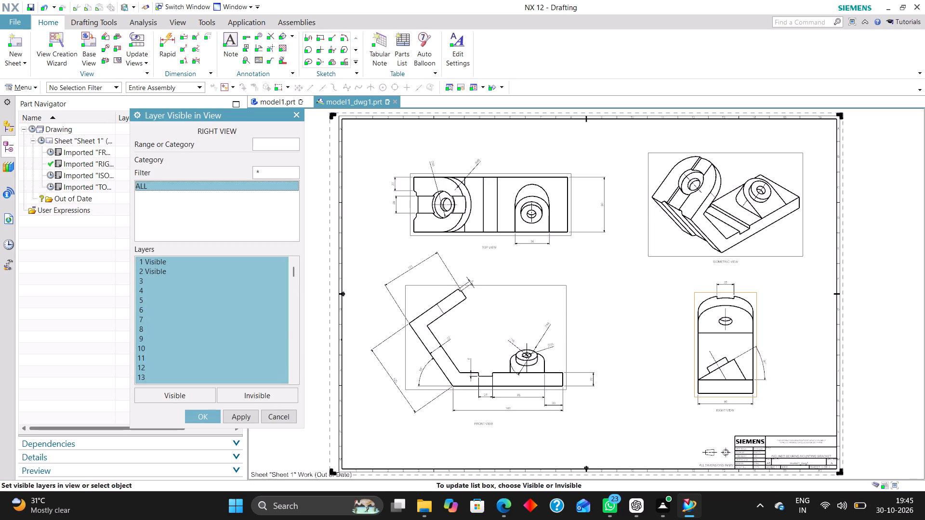
left_click(268, 391)
left_click(272, 147)
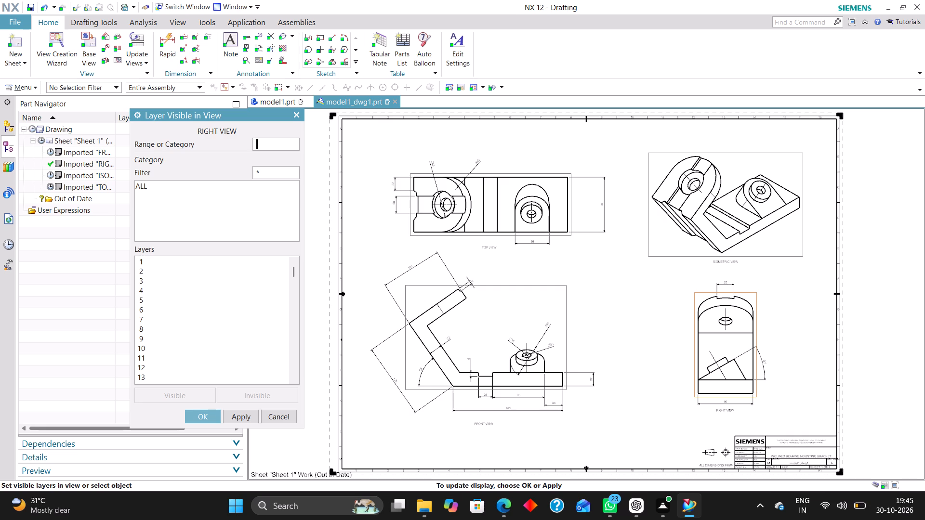
key("2")
key("Return")
type("223")
key("Return")
type("224")
key("Return")
type("225")
key("Return")
type("226")
key("Return")
type("256")
key("Return")
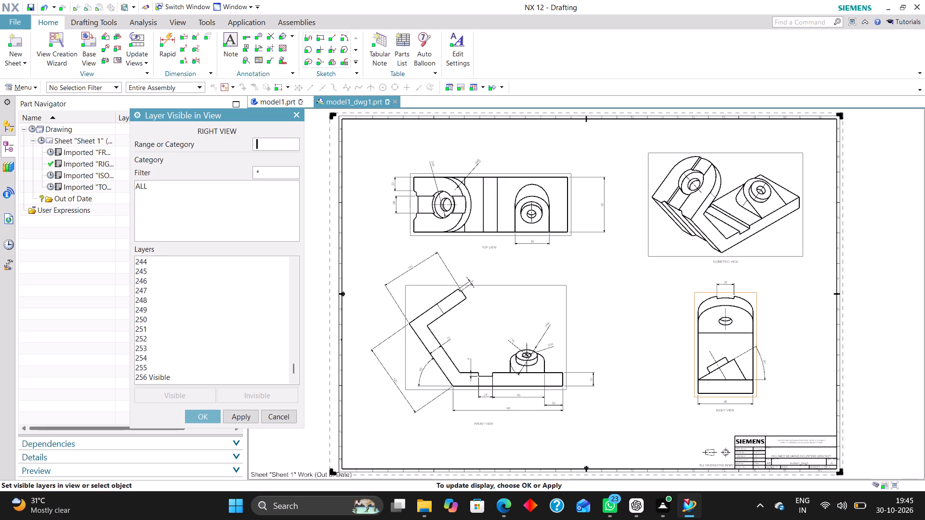
left_click(192, 414)
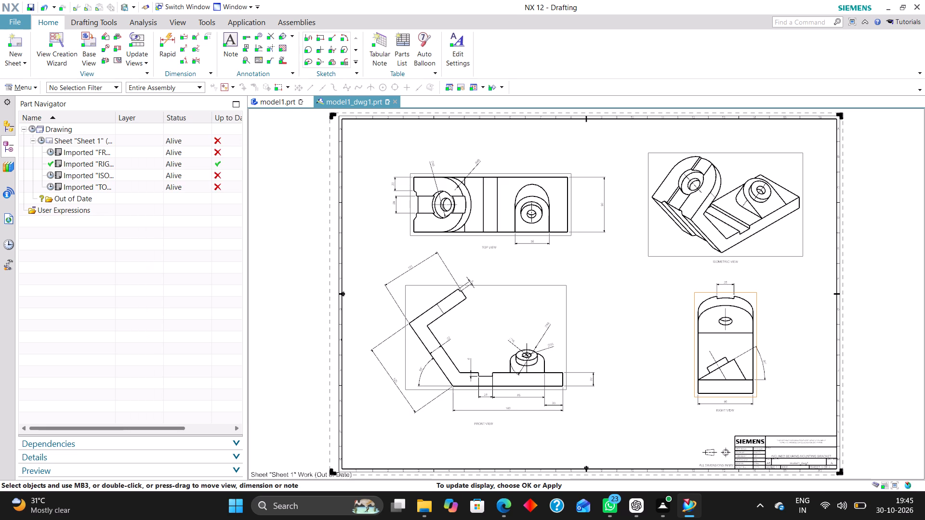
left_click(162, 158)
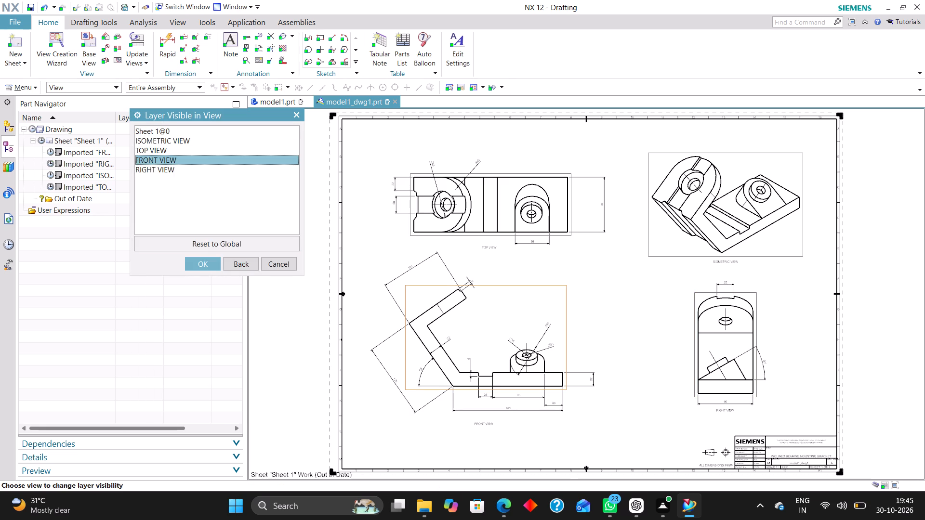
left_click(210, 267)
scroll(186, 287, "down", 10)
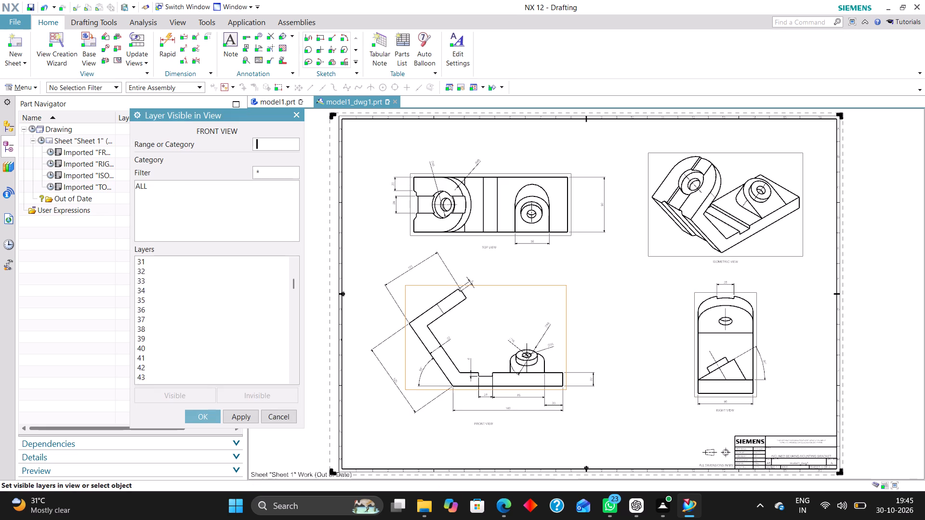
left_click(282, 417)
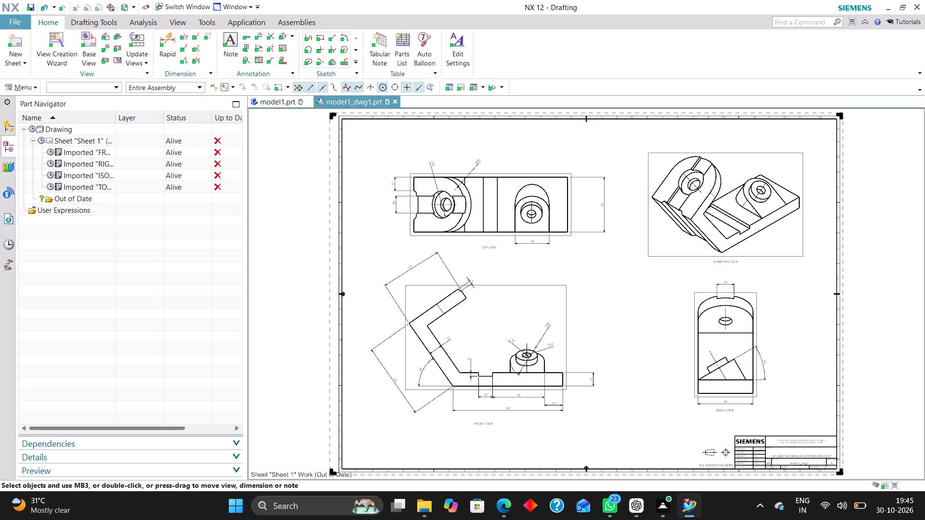
Update the out-of-date drawing, including Sheet 1 and its imported views.
left_click(30, 129)
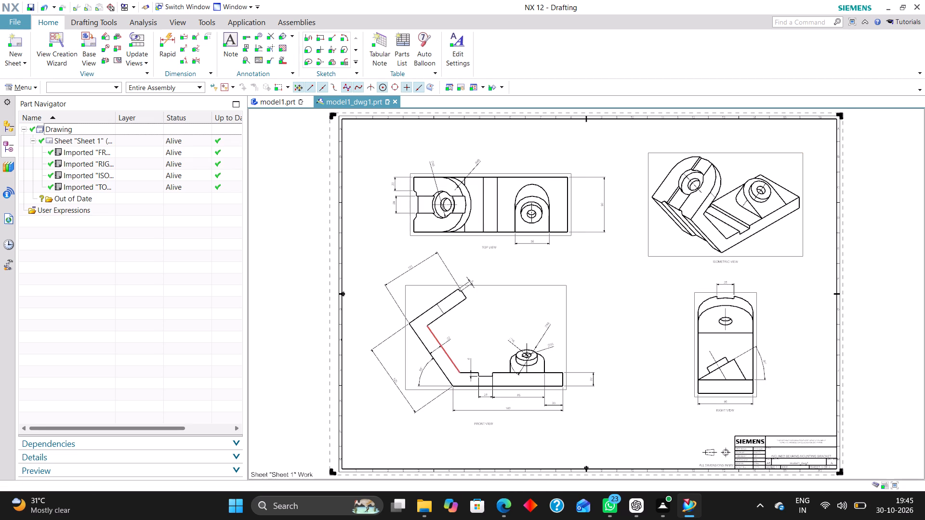
scroll(478, 365, "up", 2)
scroll(453, 322, "down", 3)
scroll(579, 278, "up", 2)
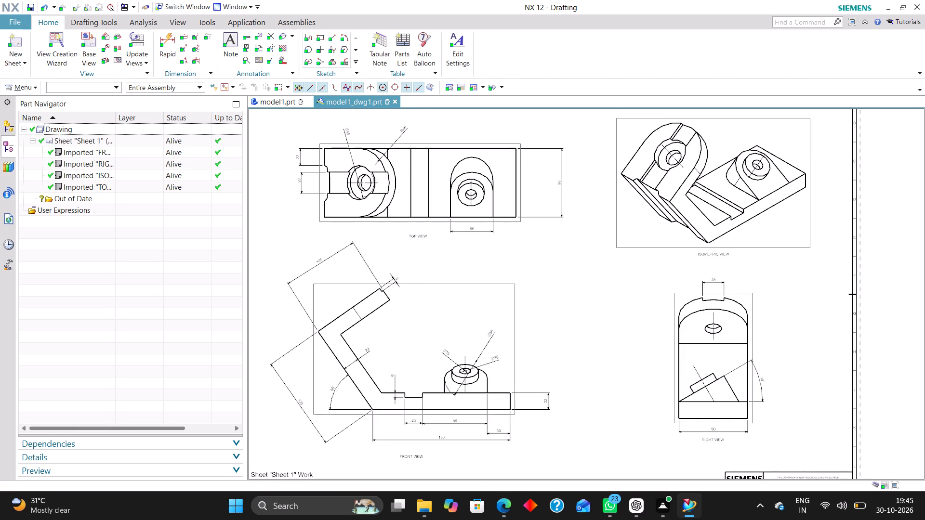
right_click_drag(575, 256, 532, 341)
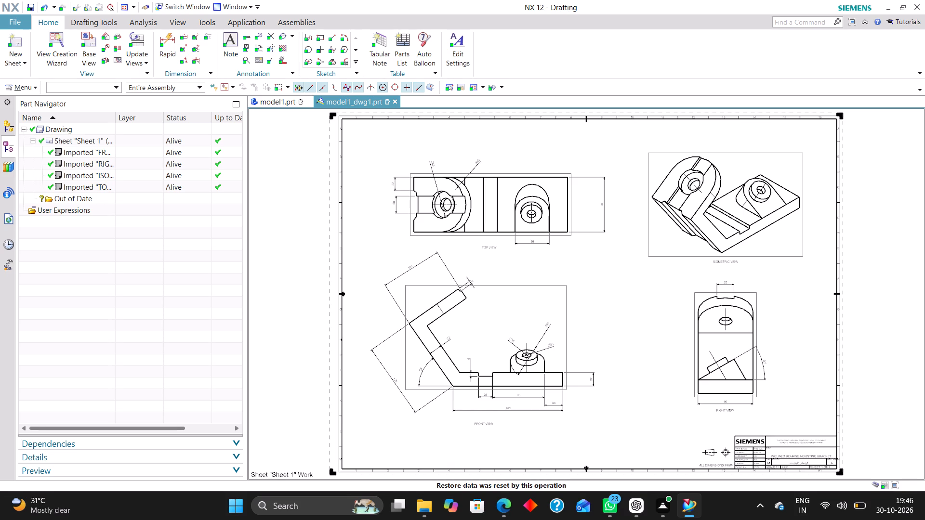
Select all dimensions on the sheet using the Dimension filter and move them to layer 223.
left_click(101, 88)
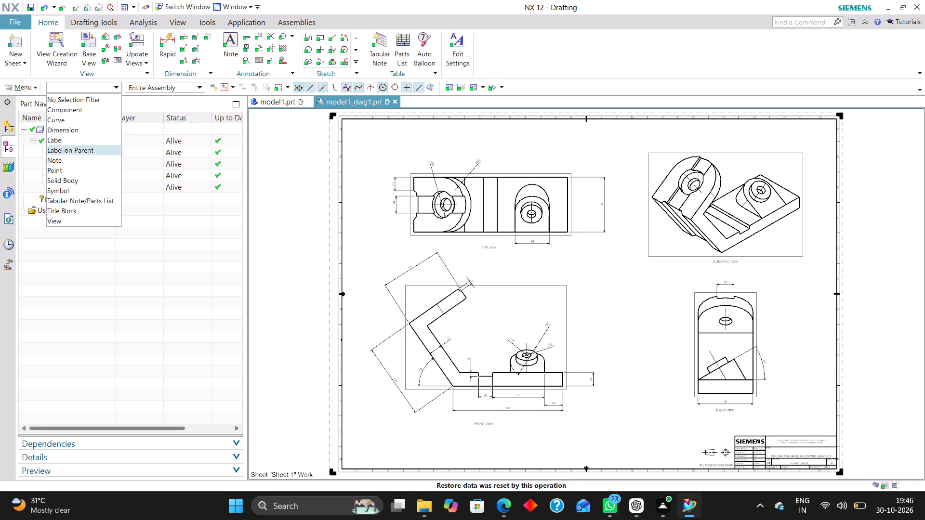
left_click(67, 132)
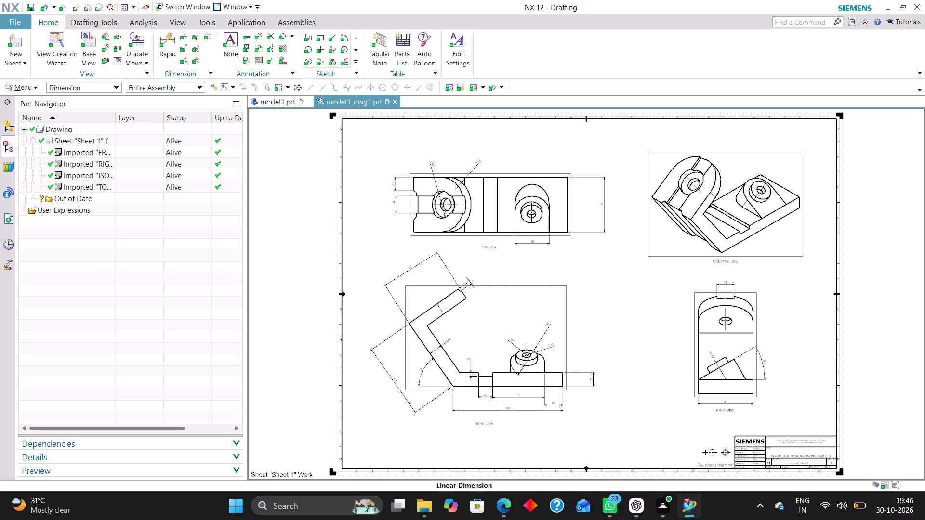
key("ctrl+a")
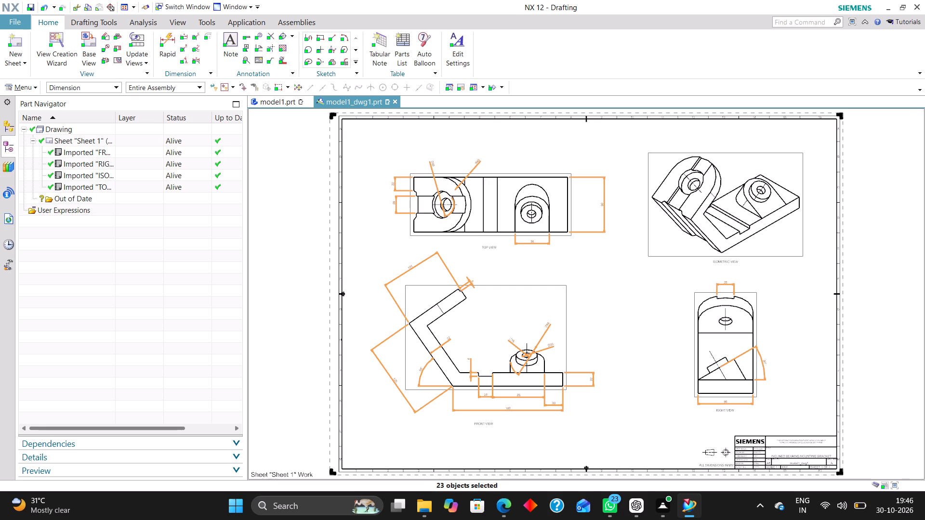
key("ctrl+j")
type("223")
key("Return")
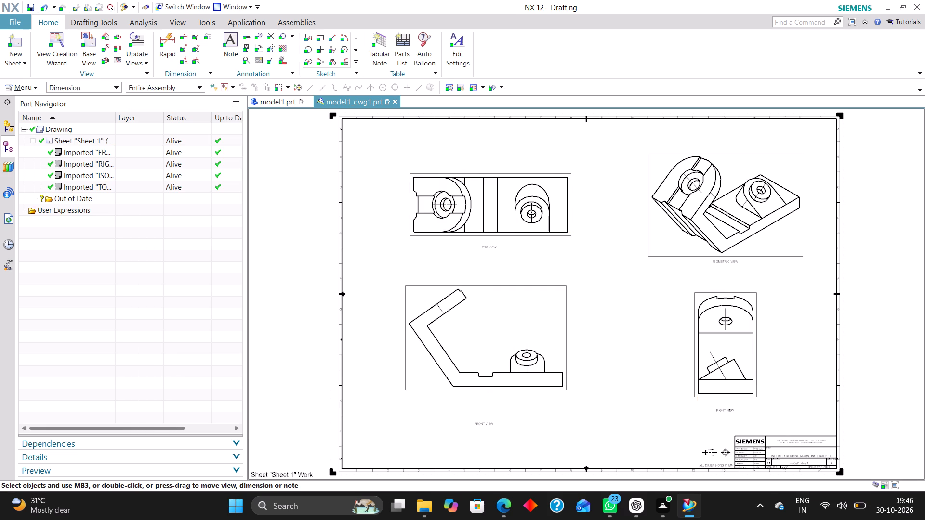
Select all notes on the sheet using the Note filter and move them to layer 224.
left_click(77, 88)
left_click(74, 160)
key("ctrl+a")
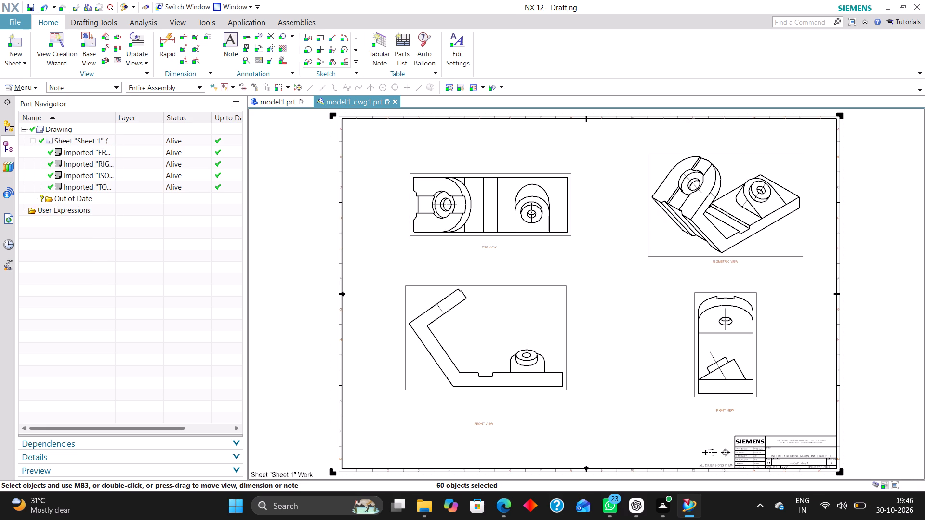
key("ctrl+j")
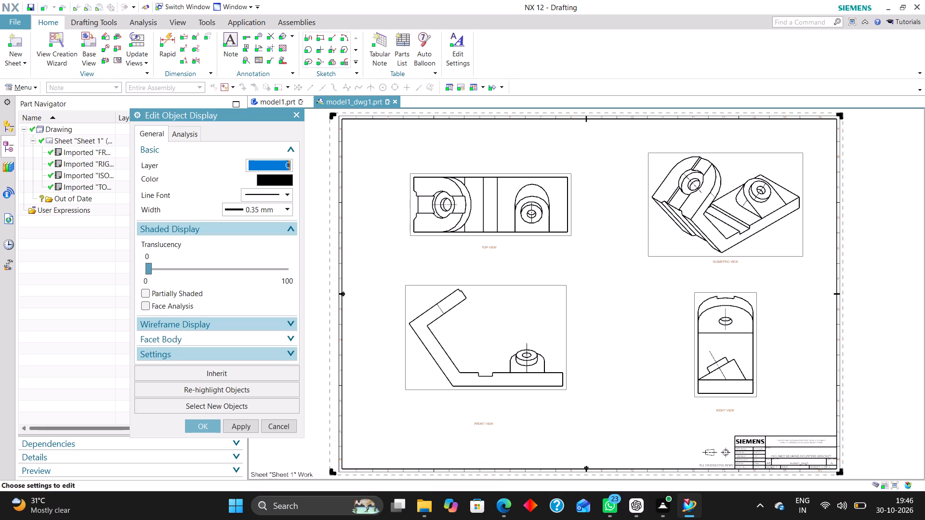
type("224")
key("Return")
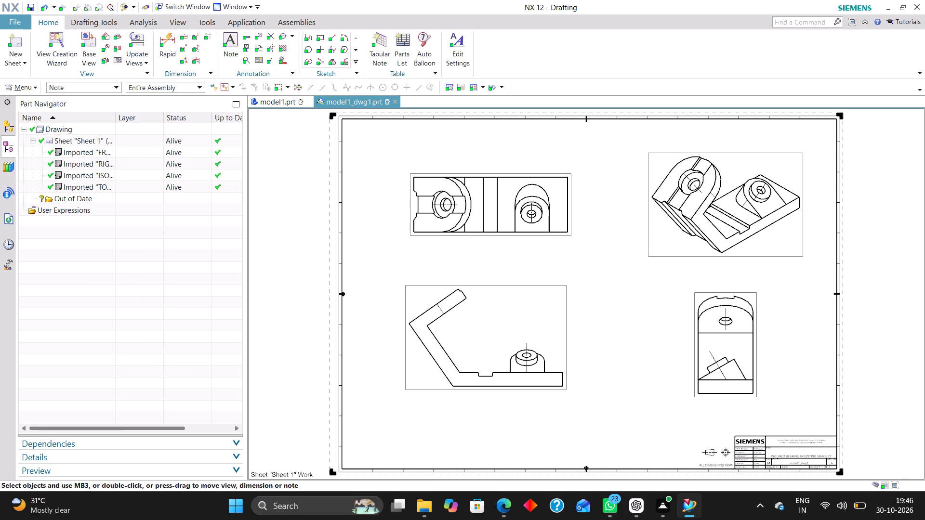
Select all symbols on the sheet using the Symbol filter and move them to layer 225.
left_click(84, 89)
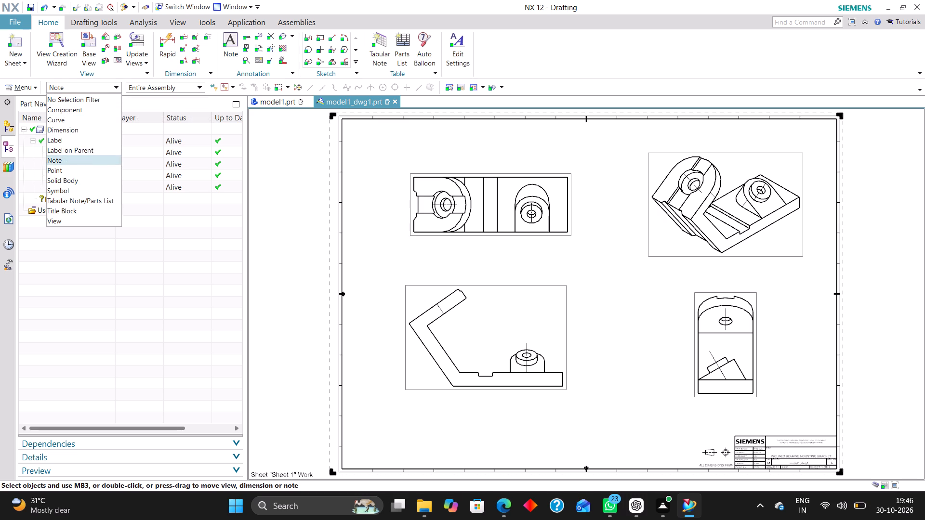
left_click(74, 189)
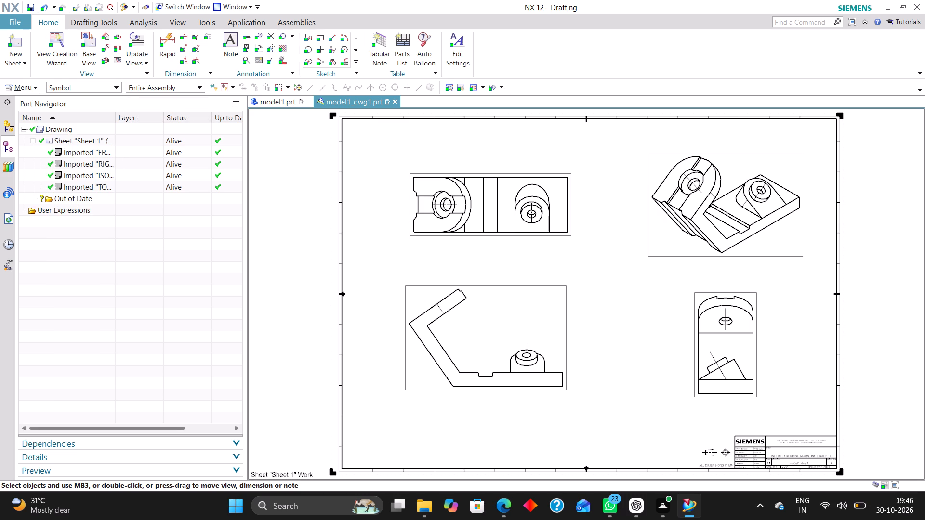
key("ctrl+a")
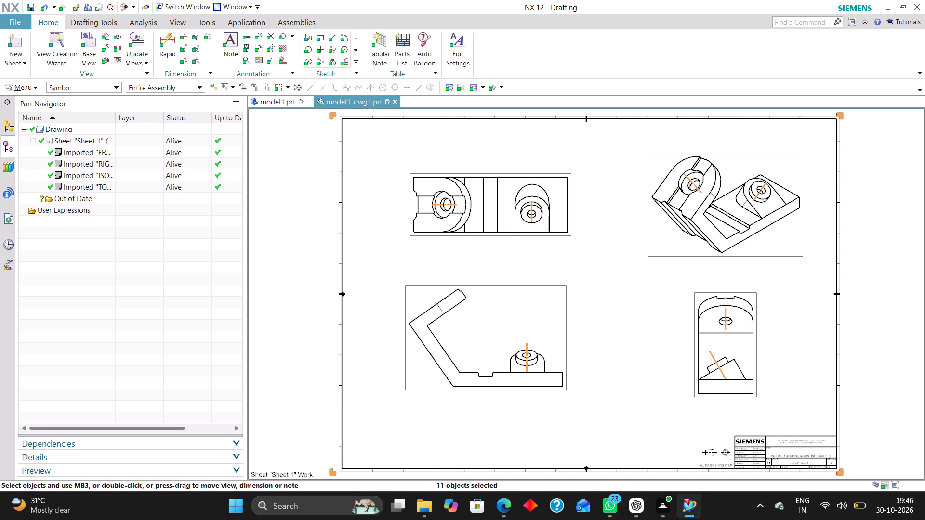
key("ctrl+j")
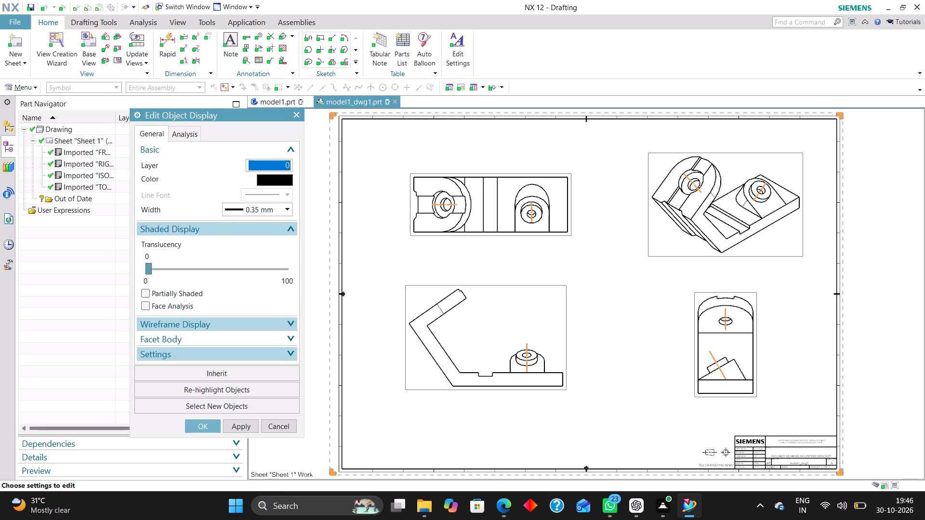
type("225")
key("Return")
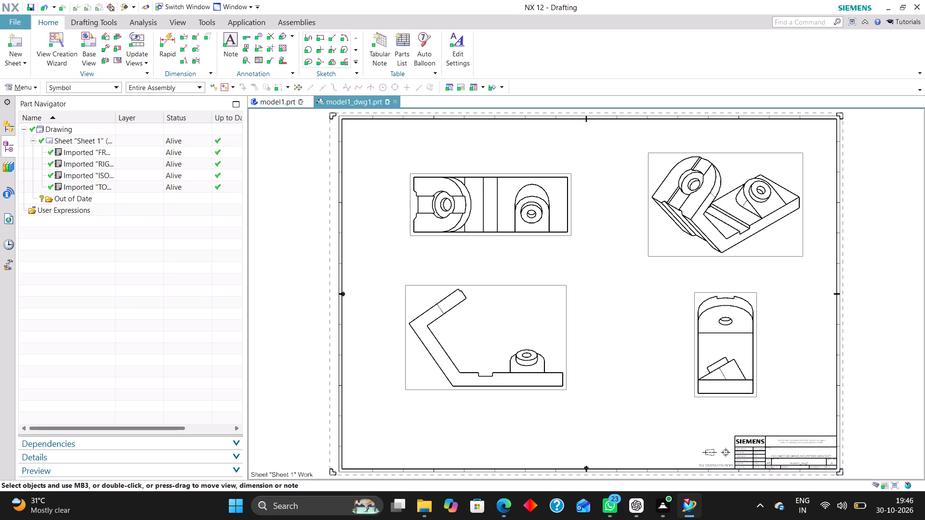
In Layer Settings, turn on all layers and set the whole ALL category to visible only.
key("ctrl+l")
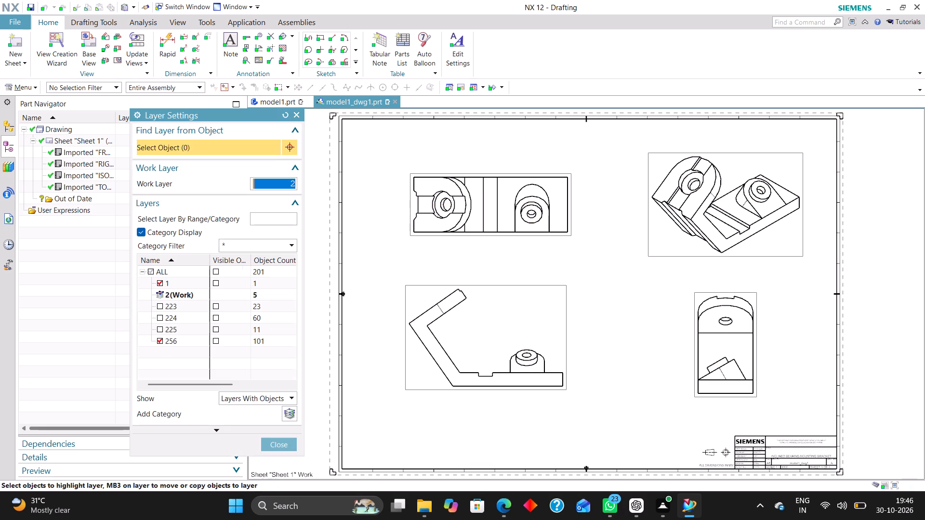
left_click(150, 269)
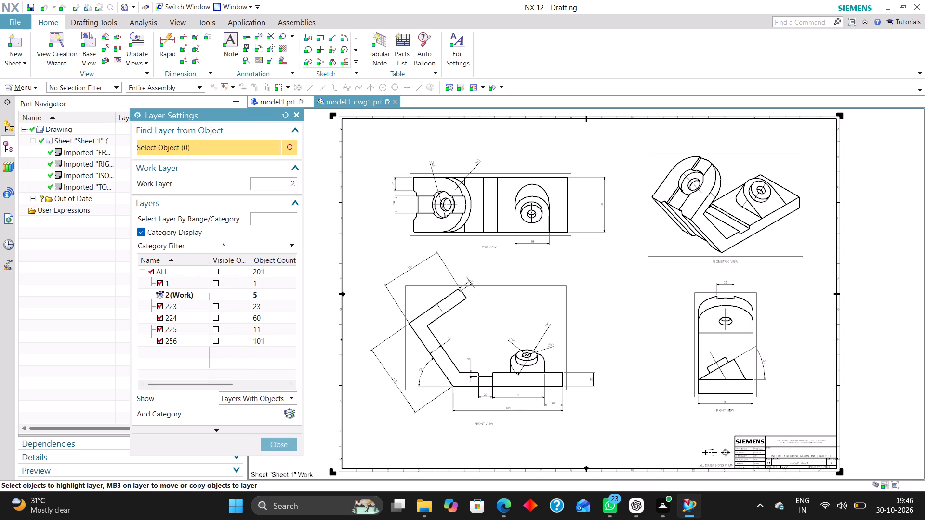
left_click(216, 271)
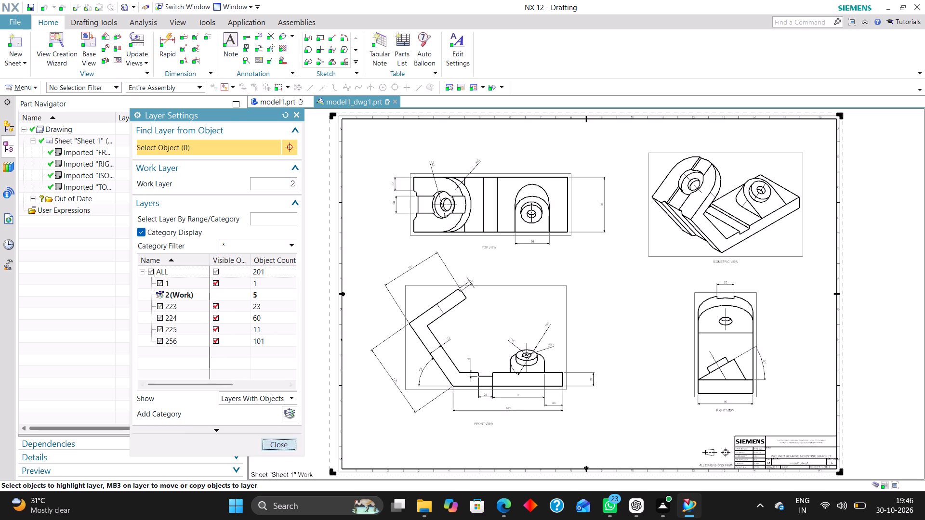
left_click(277, 443)
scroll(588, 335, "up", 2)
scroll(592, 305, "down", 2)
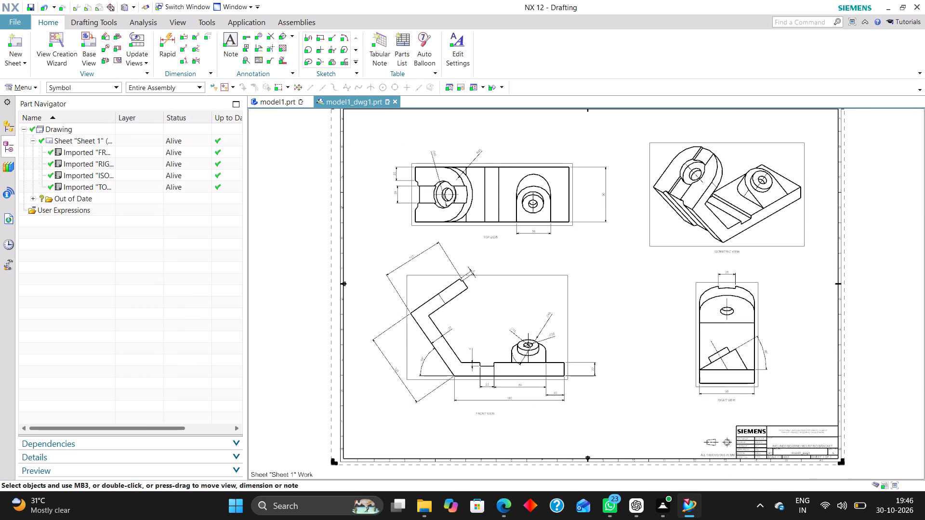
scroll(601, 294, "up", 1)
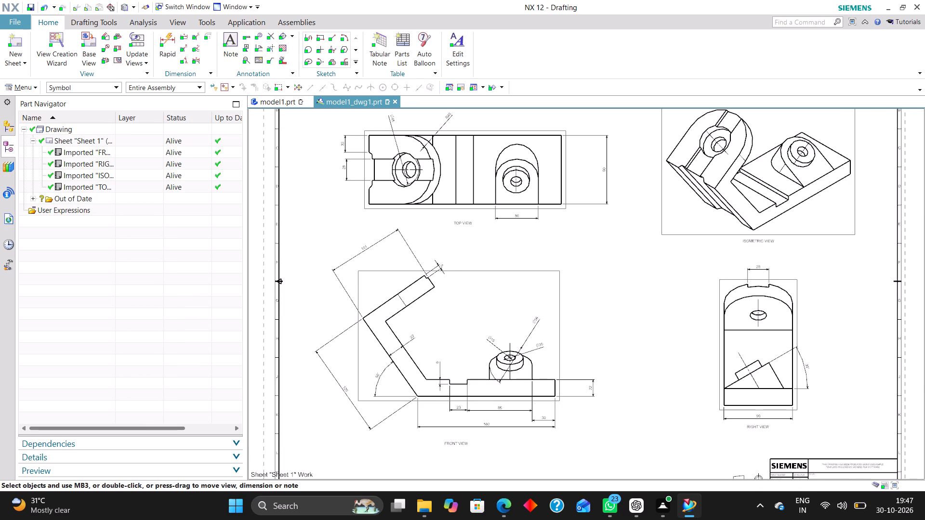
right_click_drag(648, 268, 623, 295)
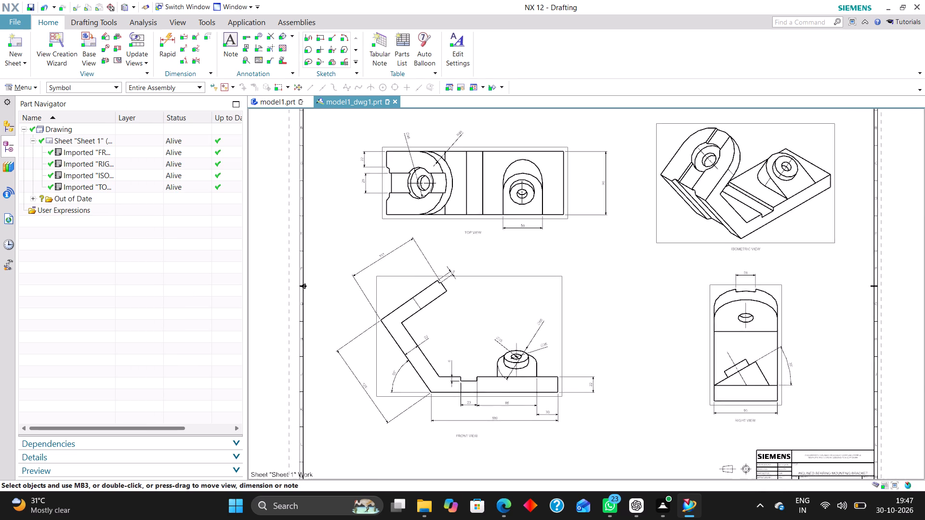
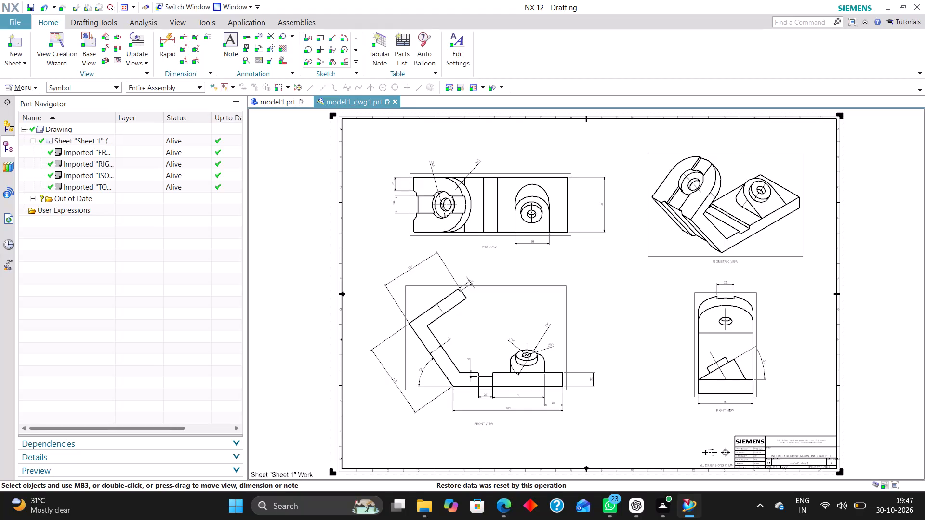
Add a Rapid dimension for the height of the raised boss on the inclined face in the right view.
scroll(740, 460, "up", 5)
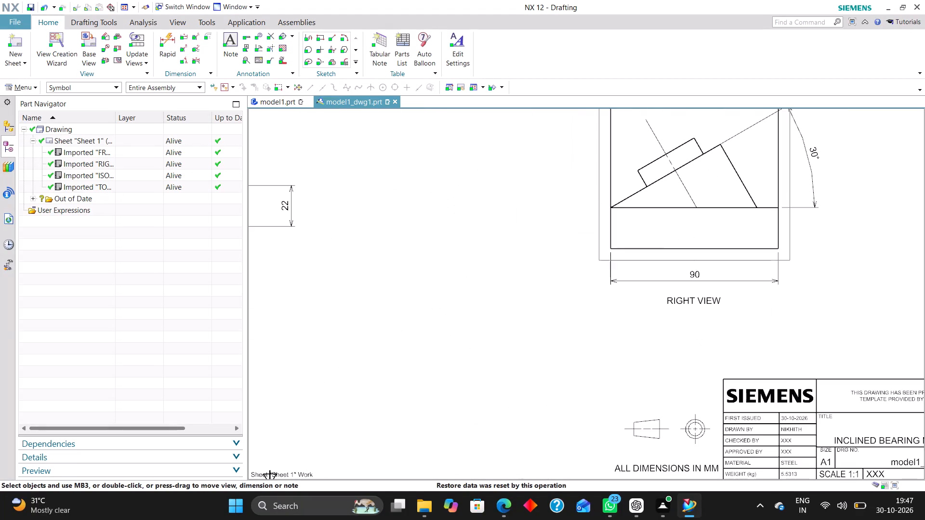
scroll(698, 365, "down", 2)
scroll(827, 446, "down", 1)
scroll(599, 294, "up", 1)
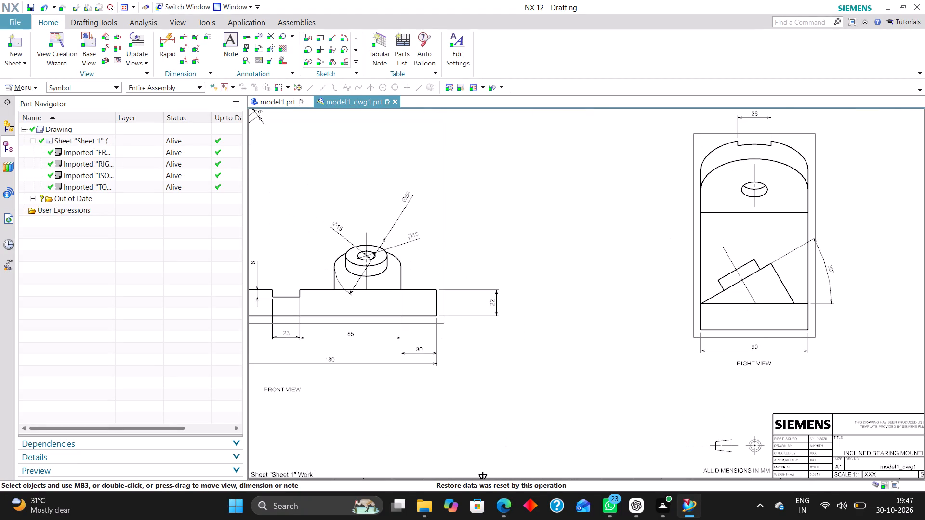
right_click_drag(600, 260, 566, 335)
scroll(736, 373, "up", 1)
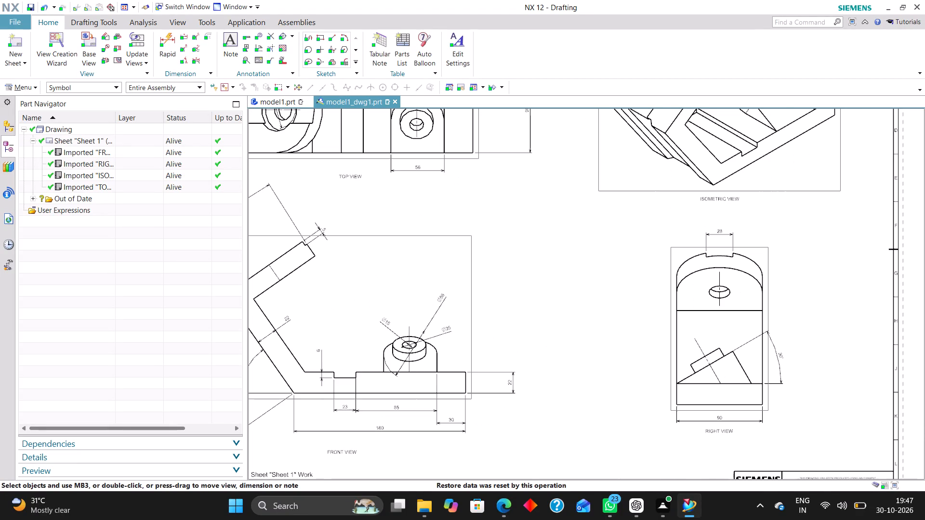
scroll(736, 374, "up", 1)
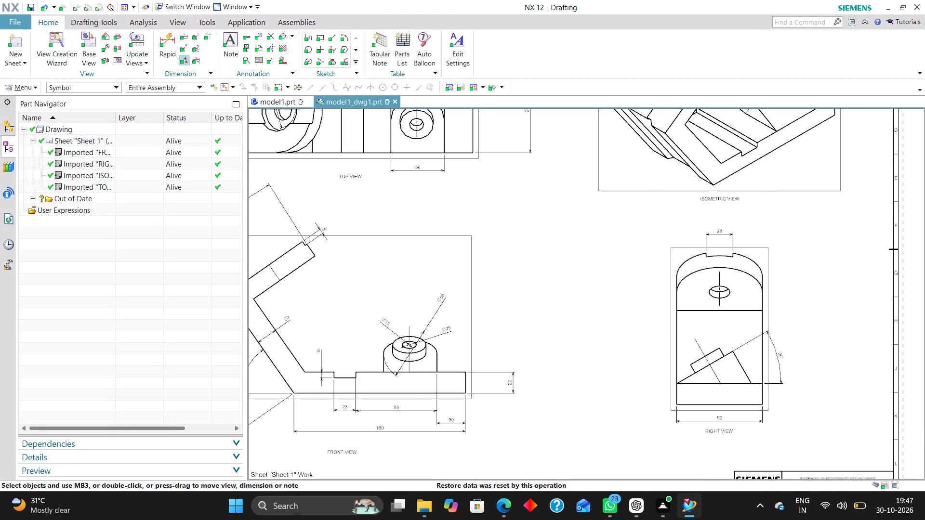
left_click(161, 37)
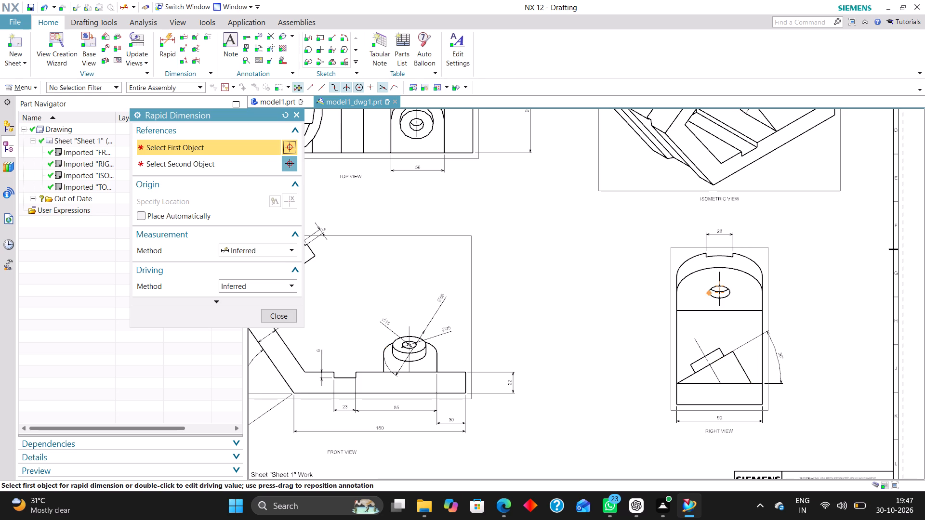
scroll(709, 364, "up", 9)
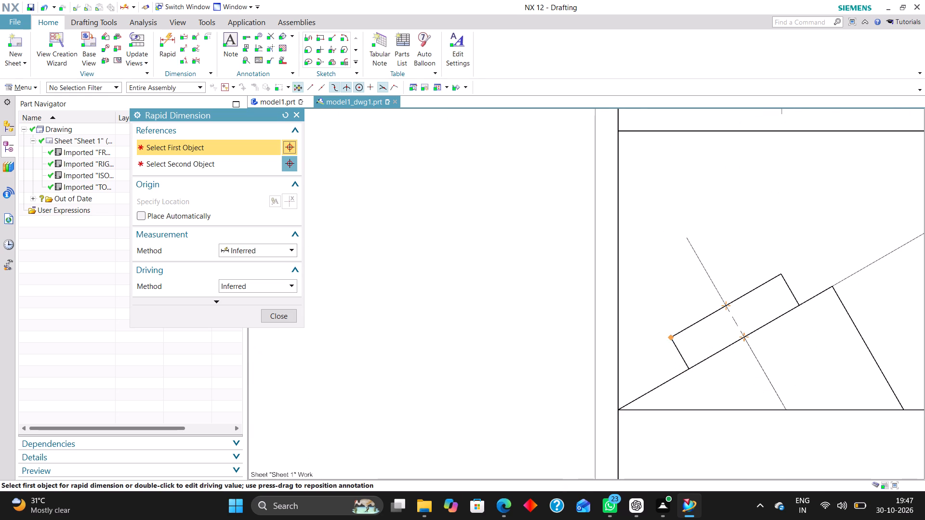
left_click(669, 339)
left_click(690, 368)
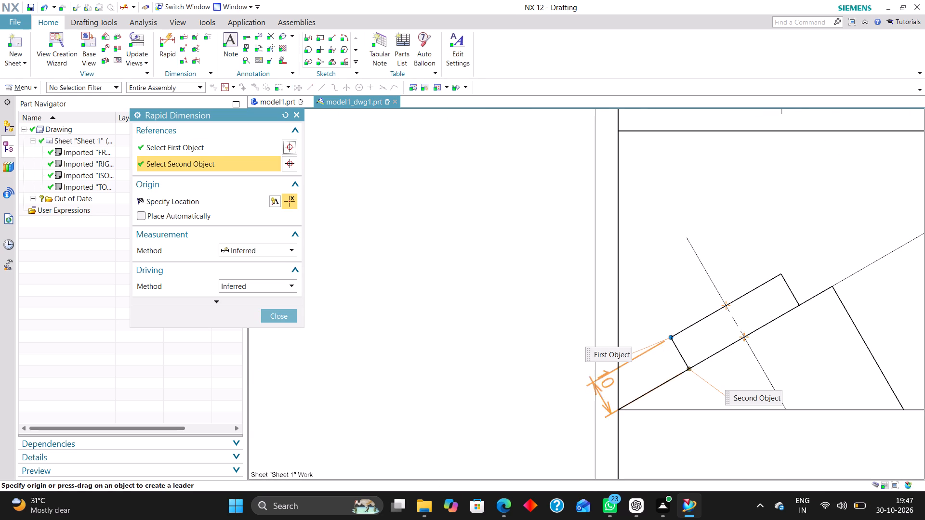
left_click(574, 416)
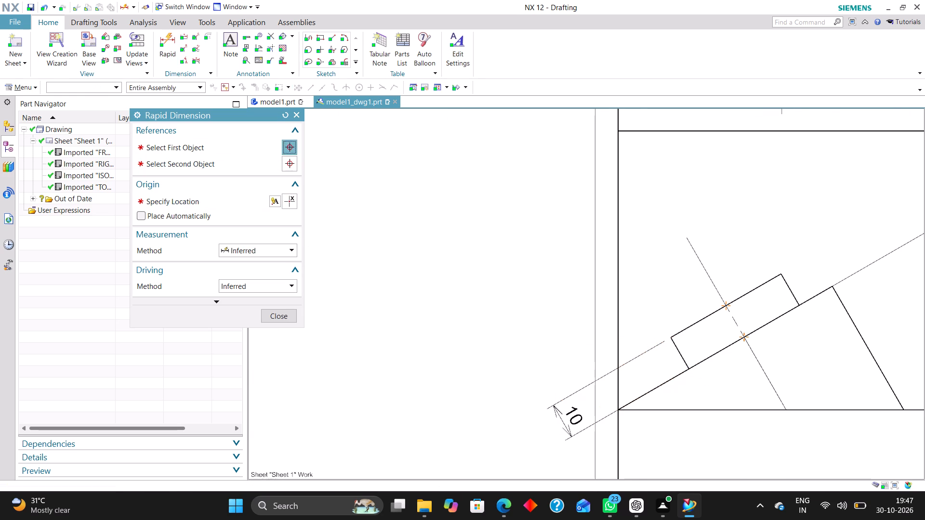
left_click(285, 316)
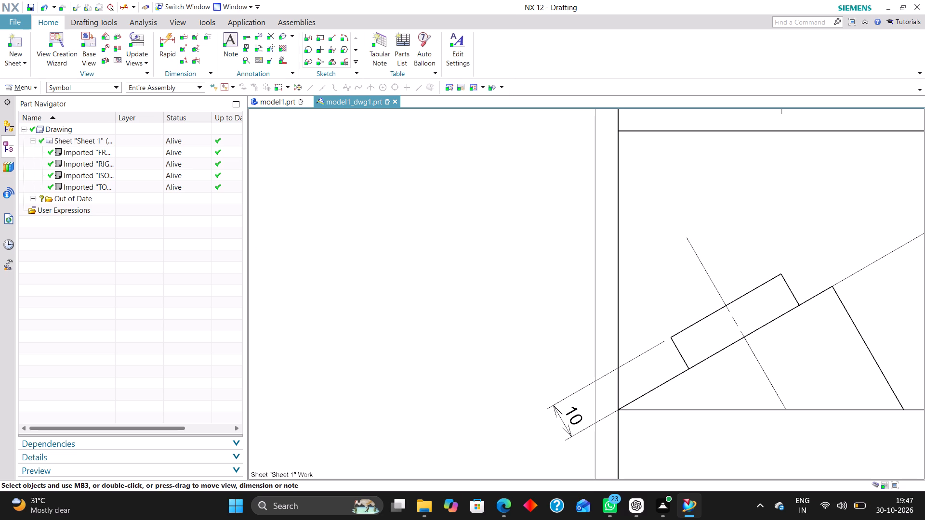
Reset the selection filter to No Selection Filter and move the boss height dimension's text up beyond its extension lines, outside the right view.
left_click_drag(575, 417, 561, 393)
left_click(459, 324)
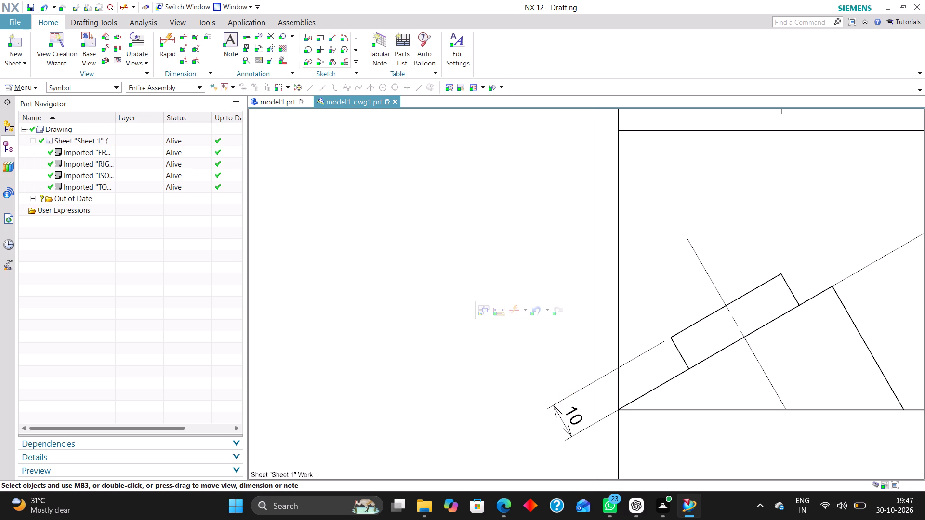
left_click_drag(572, 415, 549, 380)
double_click(480, 323)
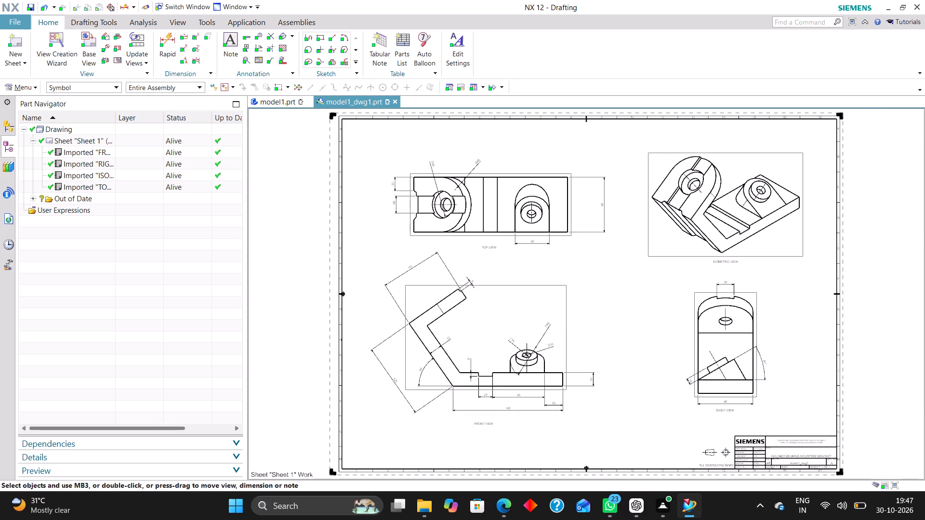
scroll(692, 373, "up", 4)
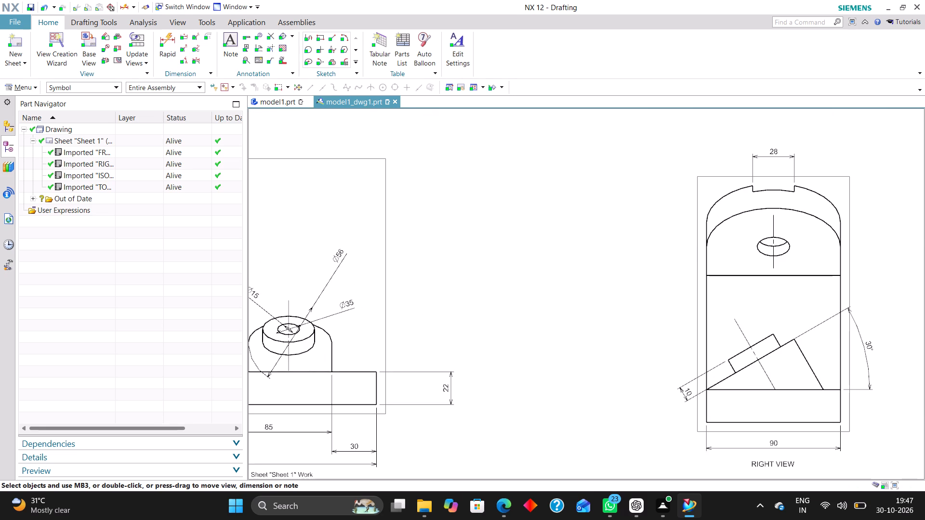
left_click(101, 87)
left_click(95, 100)
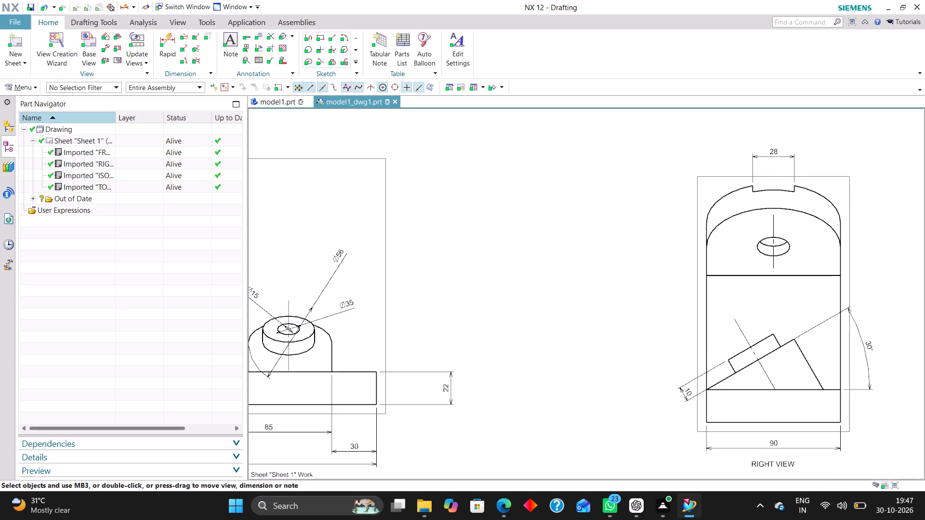
scroll(702, 454, "up", 4)
left_click_drag(666, 301, 618, 231)
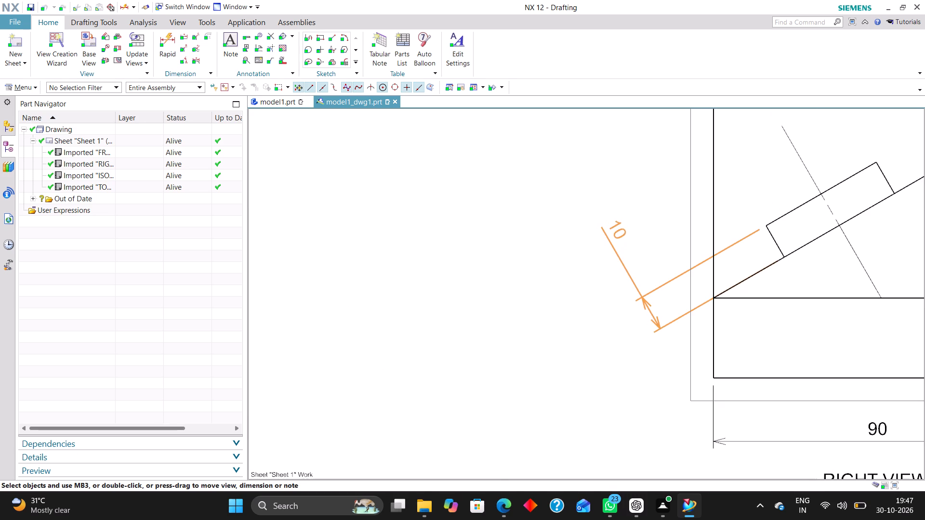
left_click_drag(618, 231, 627, 245)
Add a Rapid dimension across the inclined boss's top edge in the right view, placed parallel above the boss.
scroll(560, 336, "down", 3)
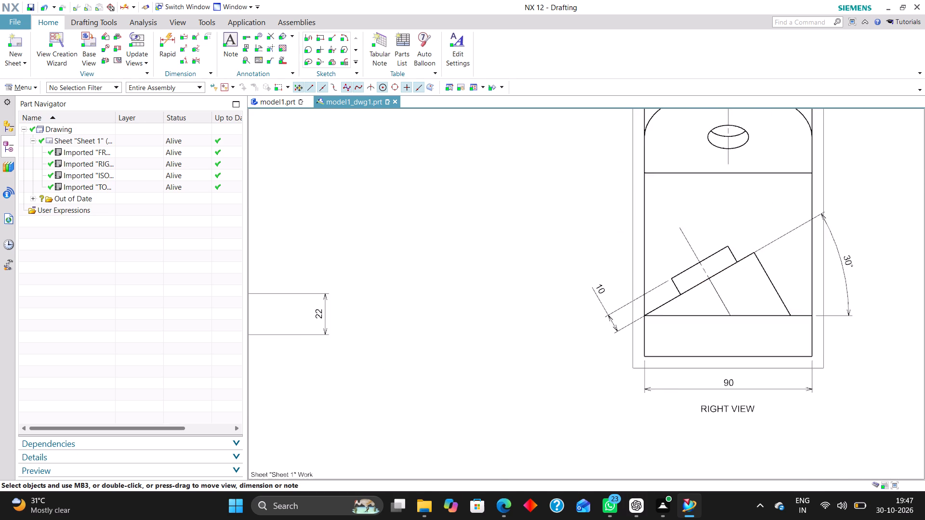
scroll(588, 337, "down", 1)
scroll(697, 244, "up", 1)
scroll(653, 258, "down", 4)
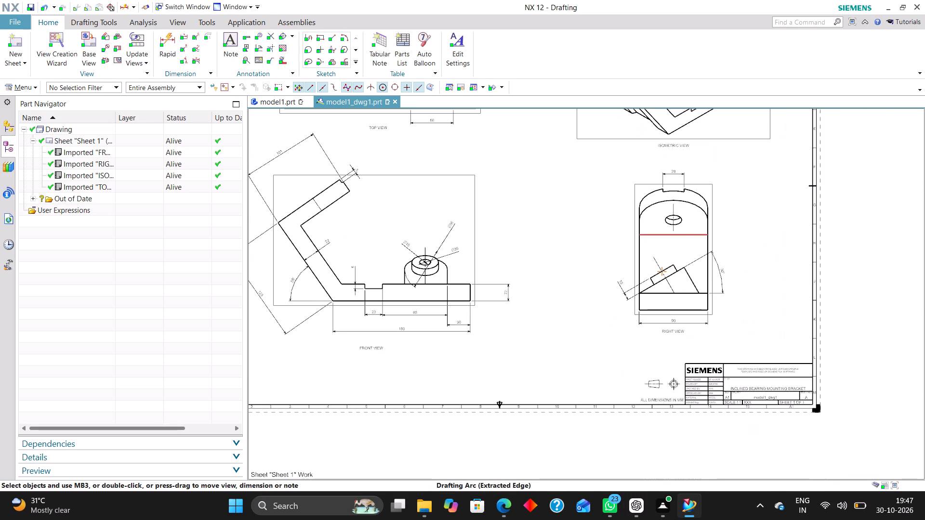
scroll(691, 235, "up", 2)
left_click(169, 33)
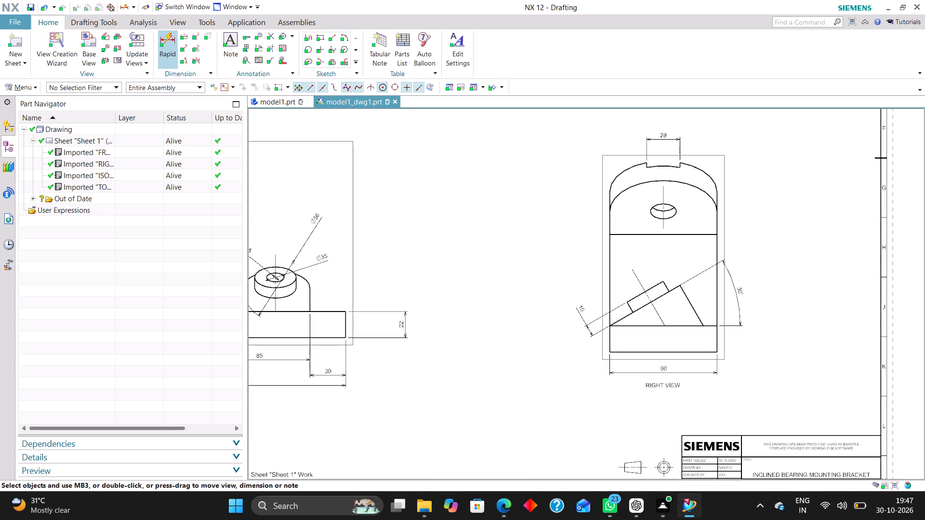
scroll(648, 285, "up", 4)
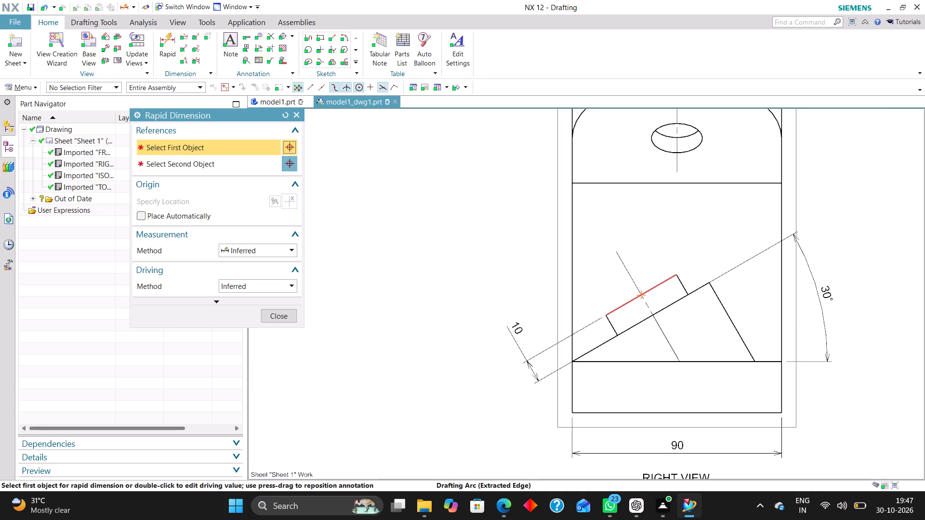
left_click(607, 313)
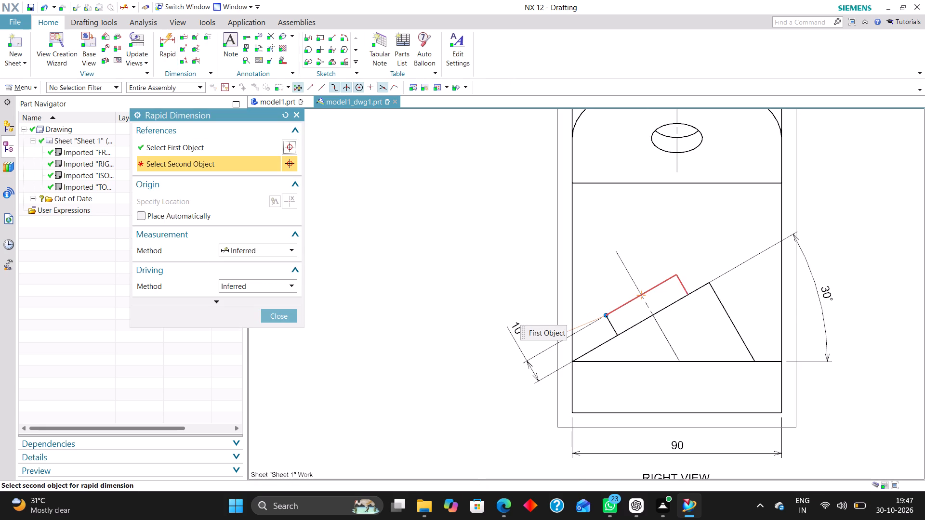
left_click(674, 273)
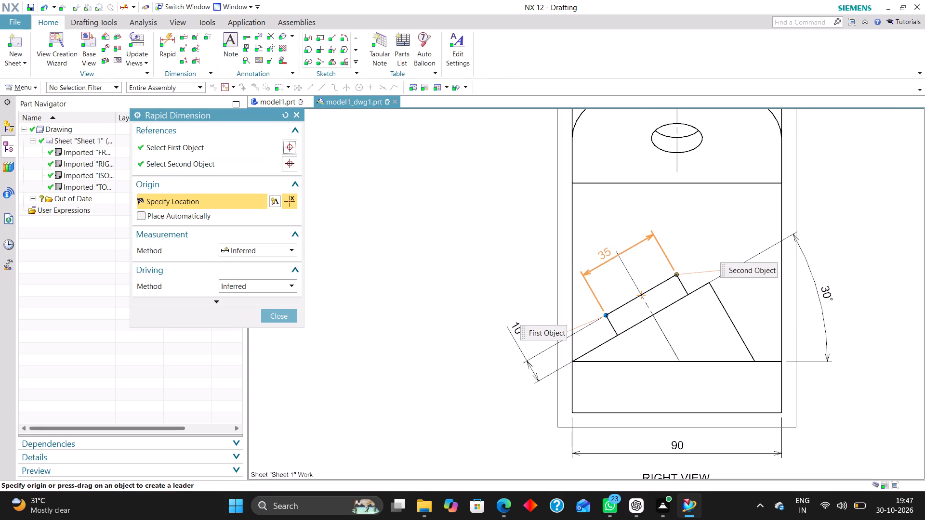
left_click(605, 253)
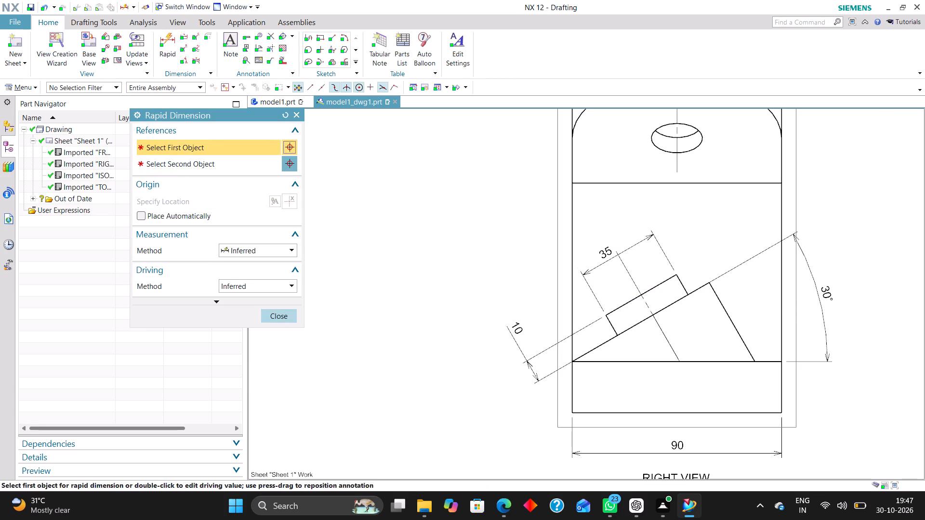
left_click(283, 317)
Change the boss width dimension's measurement method to Cylindrical and slightly adjust its placement above the boss.
double_click(604, 252)
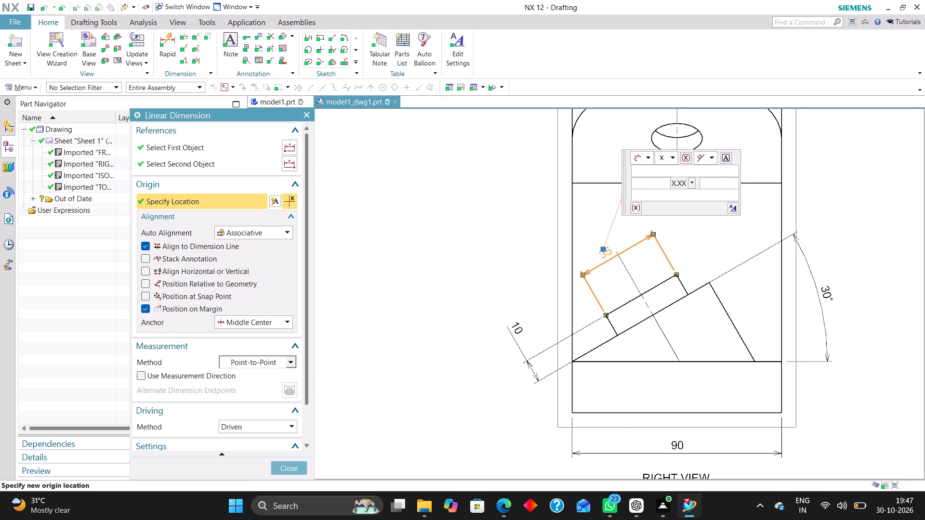
left_click(264, 359)
left_click(257, 416)
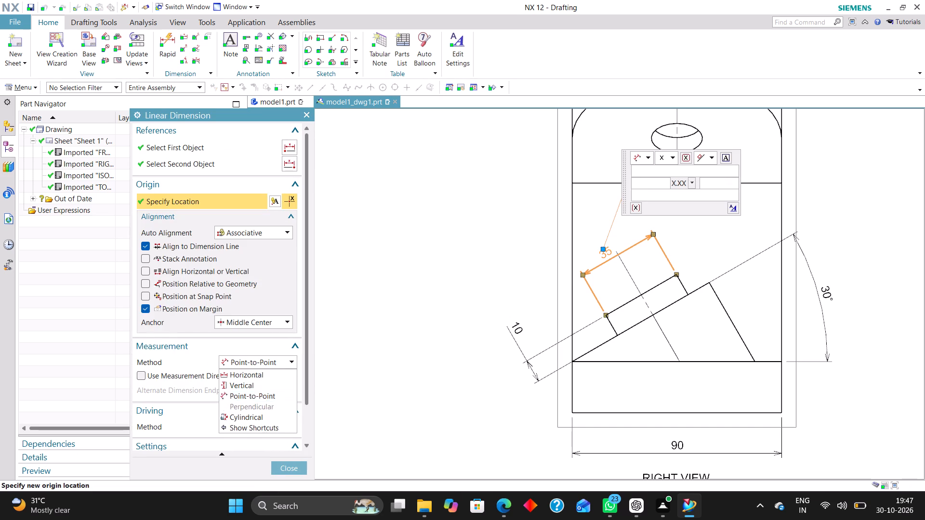
left_click(286, 466)
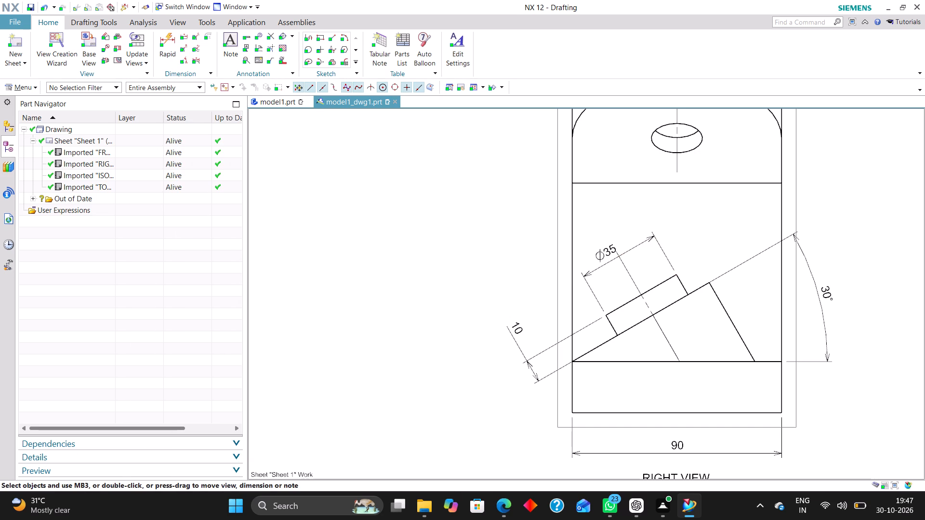
scroll(608, 250, "up", 3)
left_click_drag(608, 249, 611, 244)
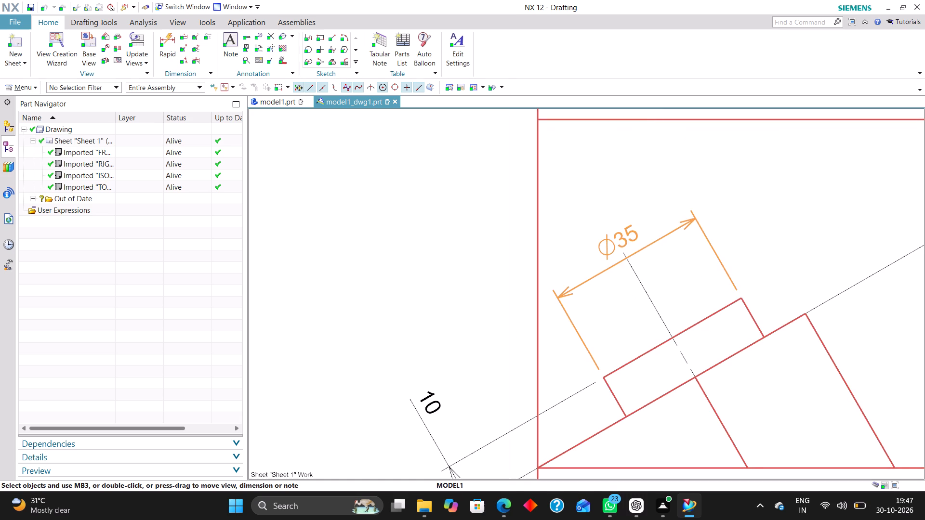
left_click_drag(611, 244, 611, 245)
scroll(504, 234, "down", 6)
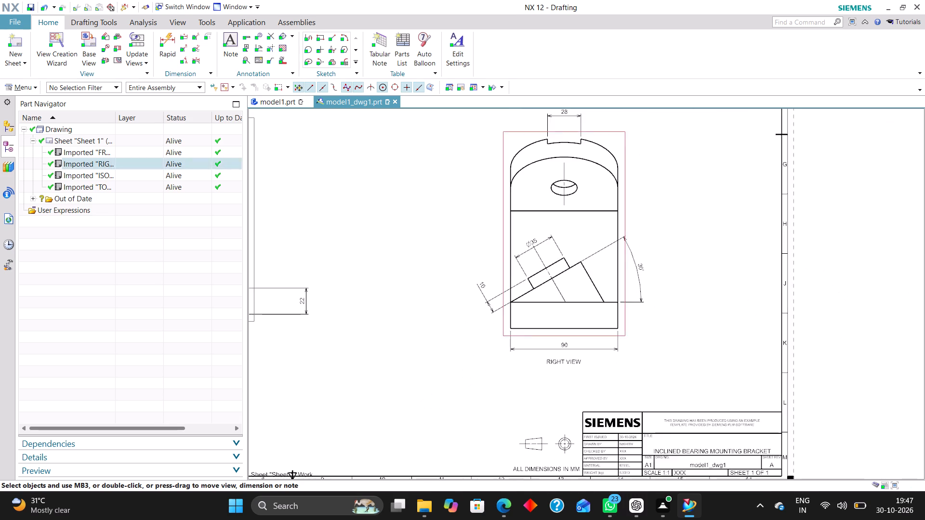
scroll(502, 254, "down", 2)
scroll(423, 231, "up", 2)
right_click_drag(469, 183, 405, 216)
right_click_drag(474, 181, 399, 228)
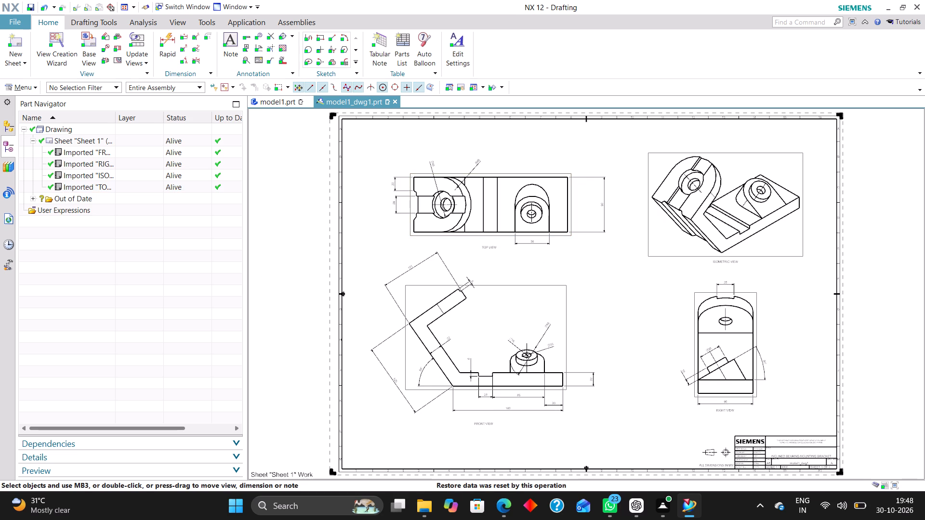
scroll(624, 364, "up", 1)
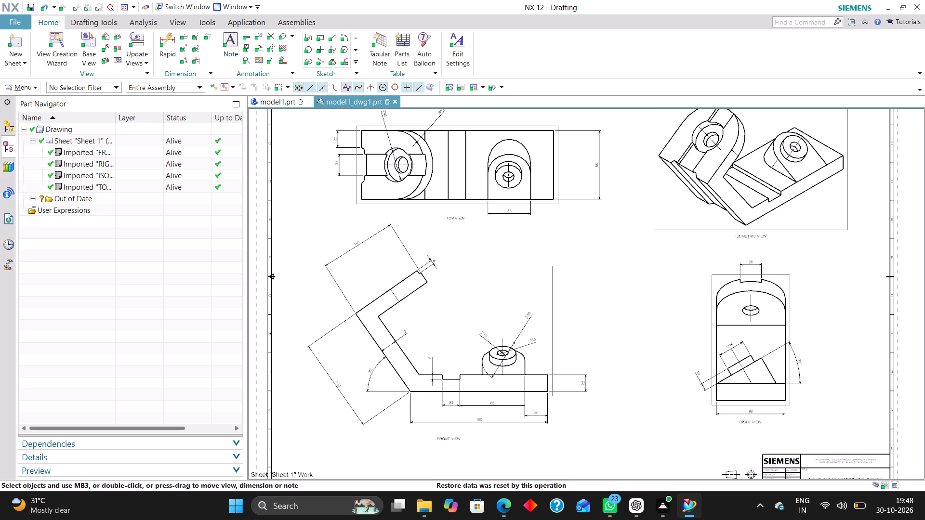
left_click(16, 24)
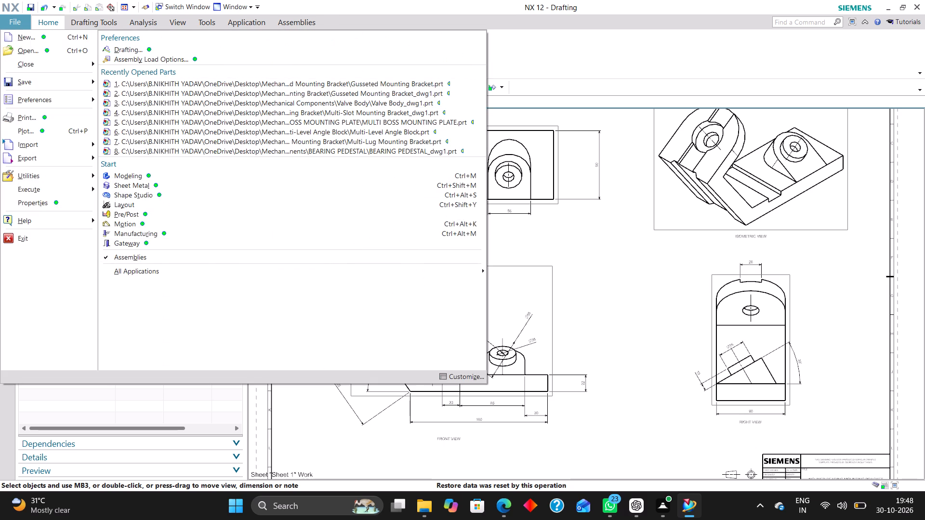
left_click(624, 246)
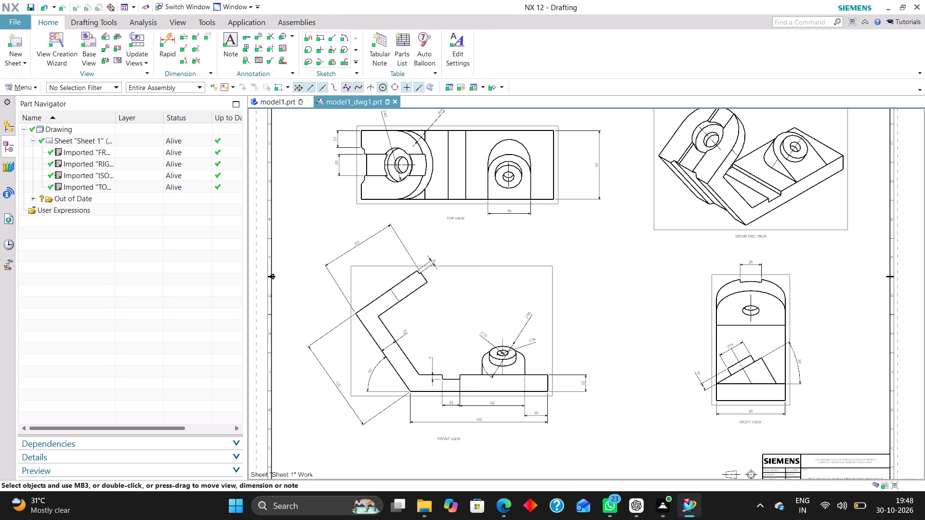